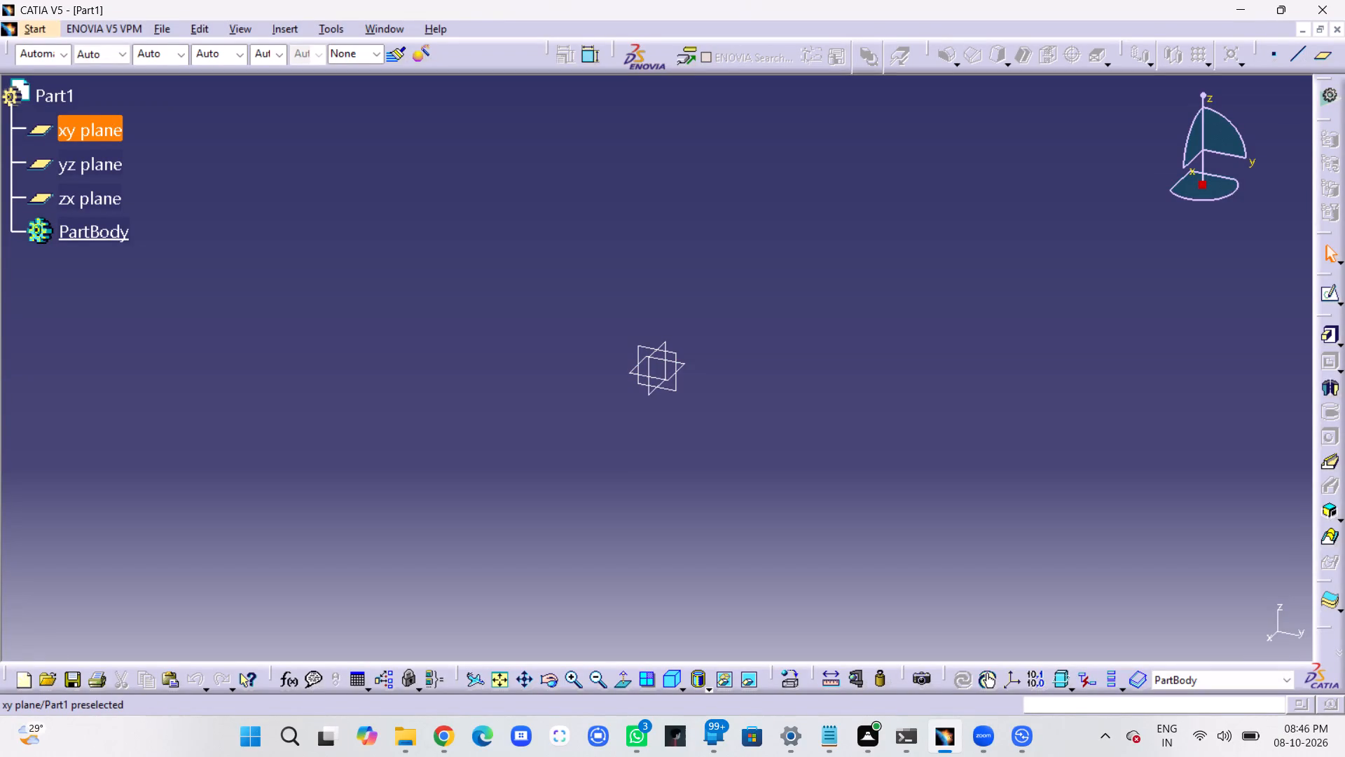
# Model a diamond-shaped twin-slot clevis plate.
# Open a new sketch on the xy plane.
pyautogui.click(684, 365)
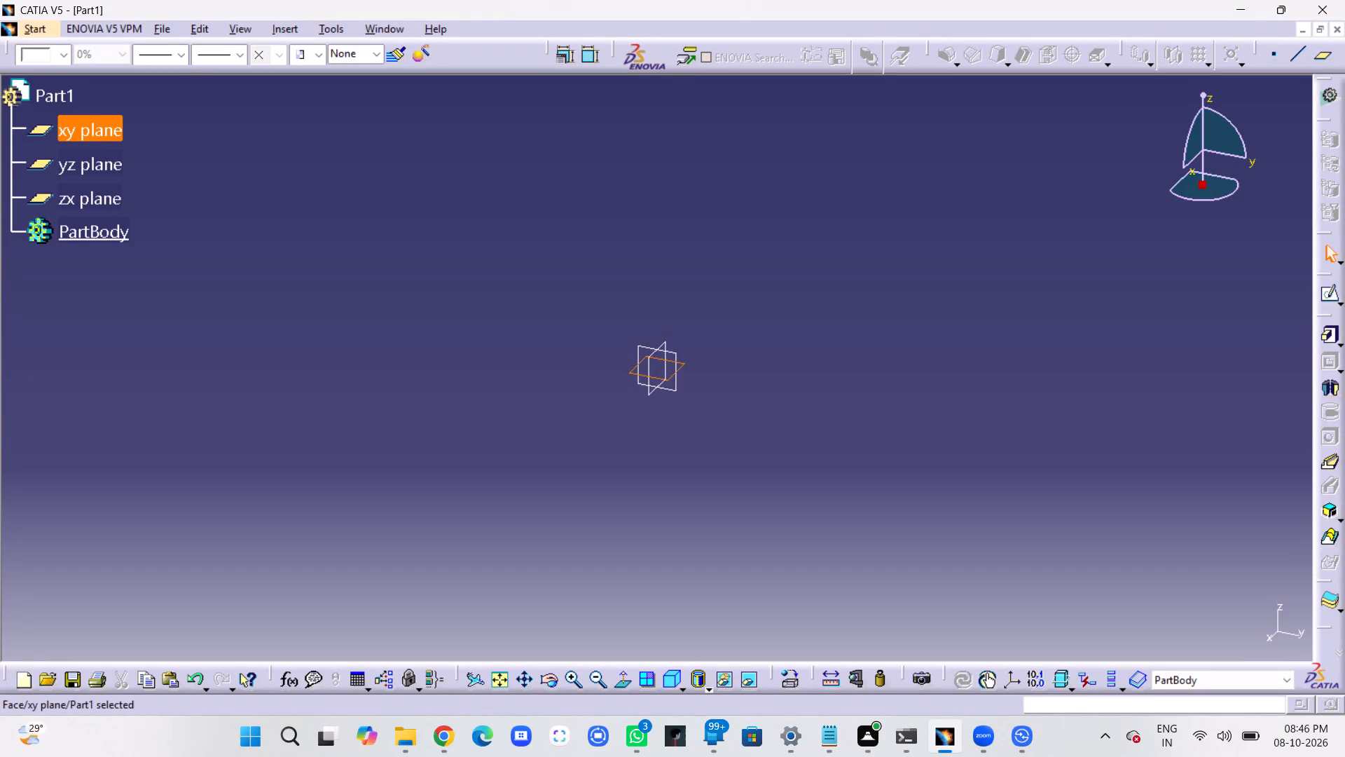
pyautogui.click(1325, 298)
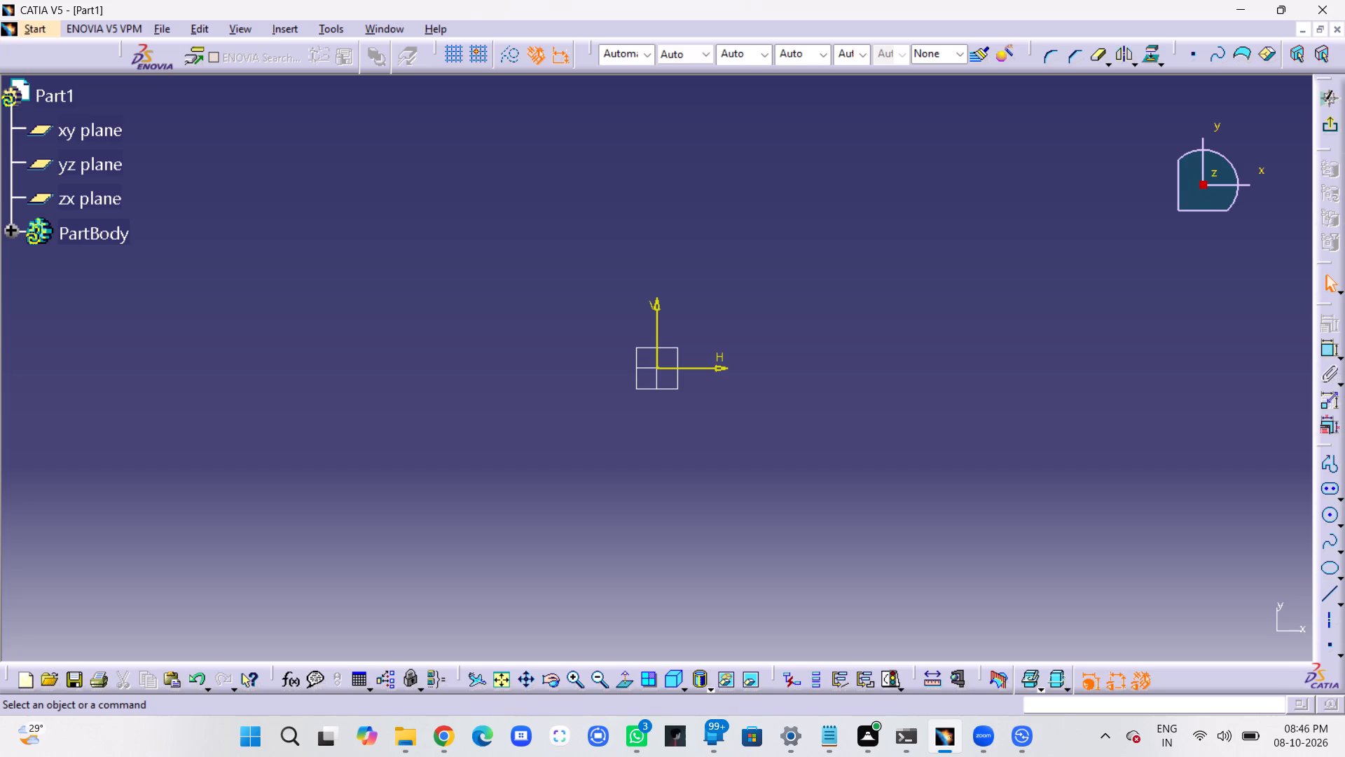
# Sketch two circles centred on the vertical axis: one below the origin, radius about 16 mm, and one above, radius about 17 mm.
pyautogui.click(1331, 517)
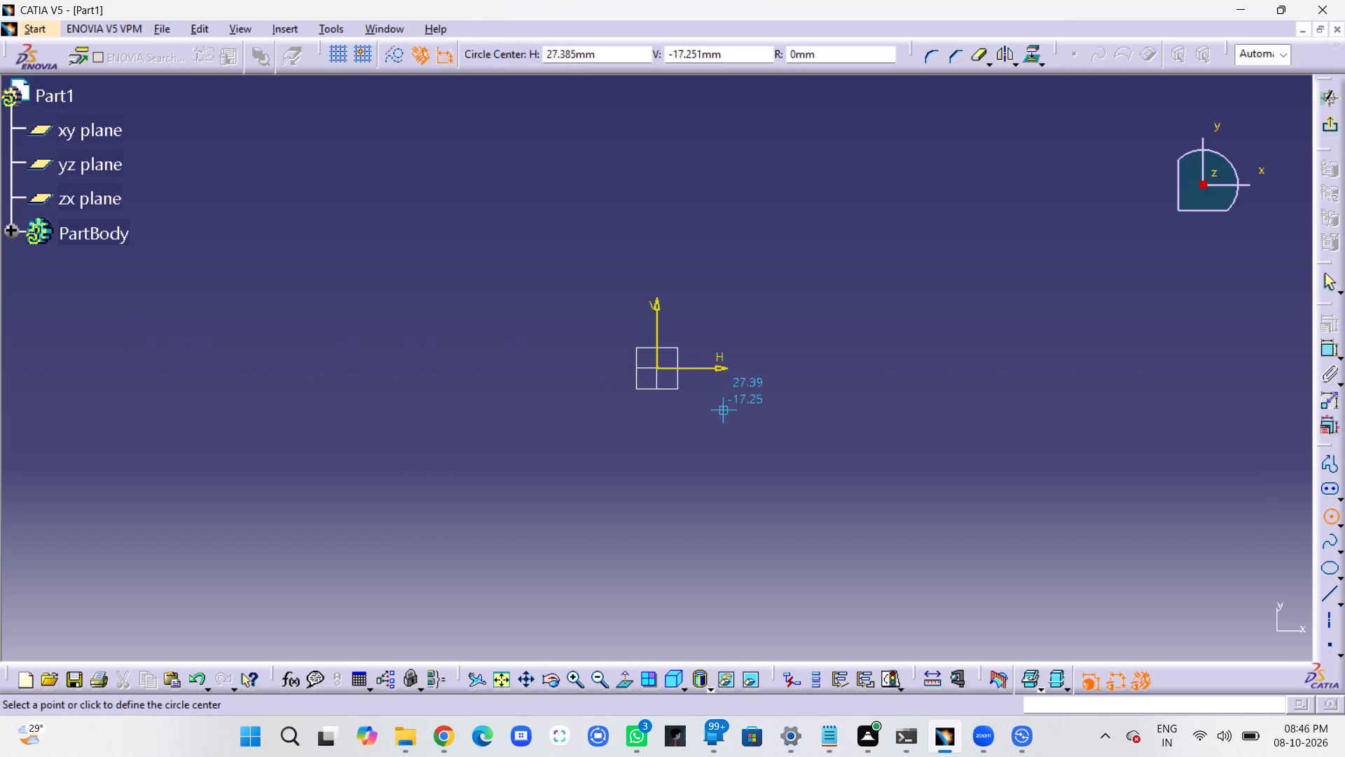
pyautogui.click(658, 479)
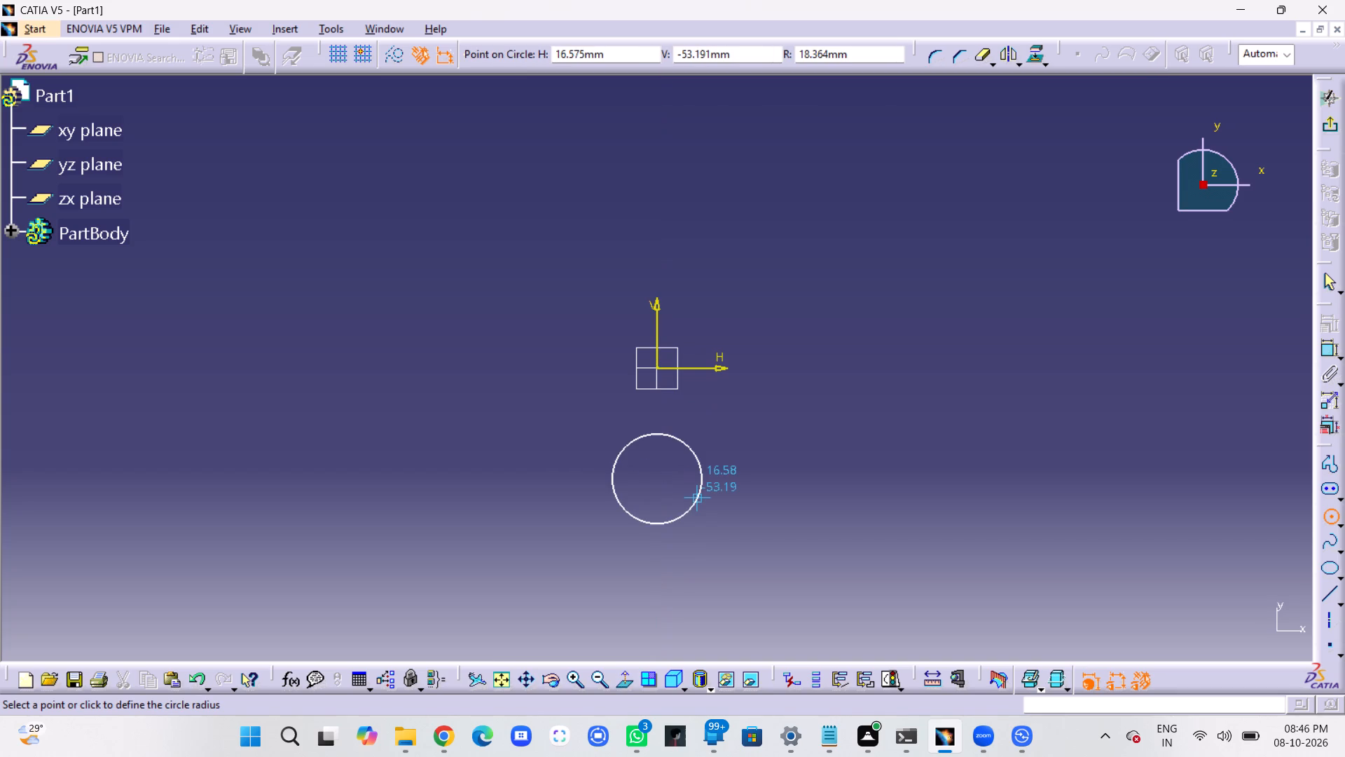
pyautogui.click(692, 494)
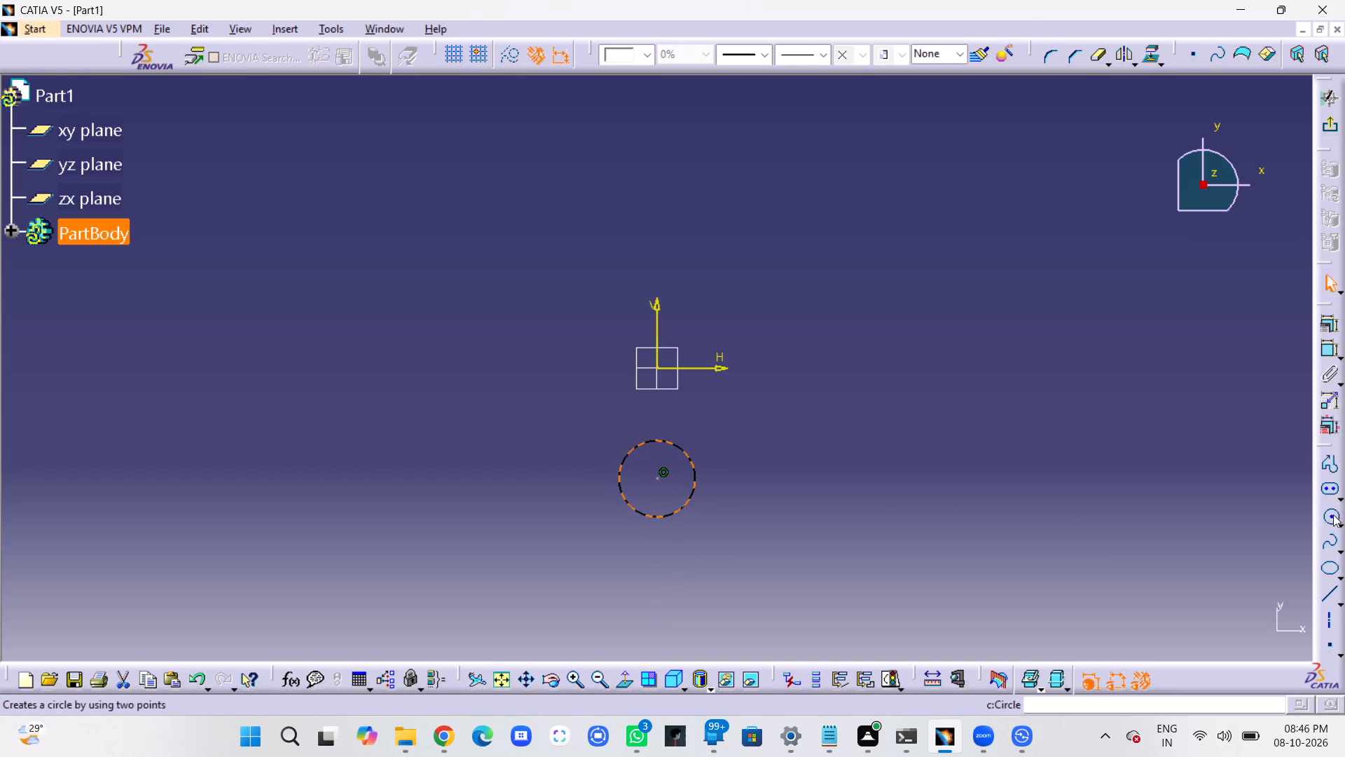
pyautogui.click(1333, 514)
pyautogui.click(661, 214)
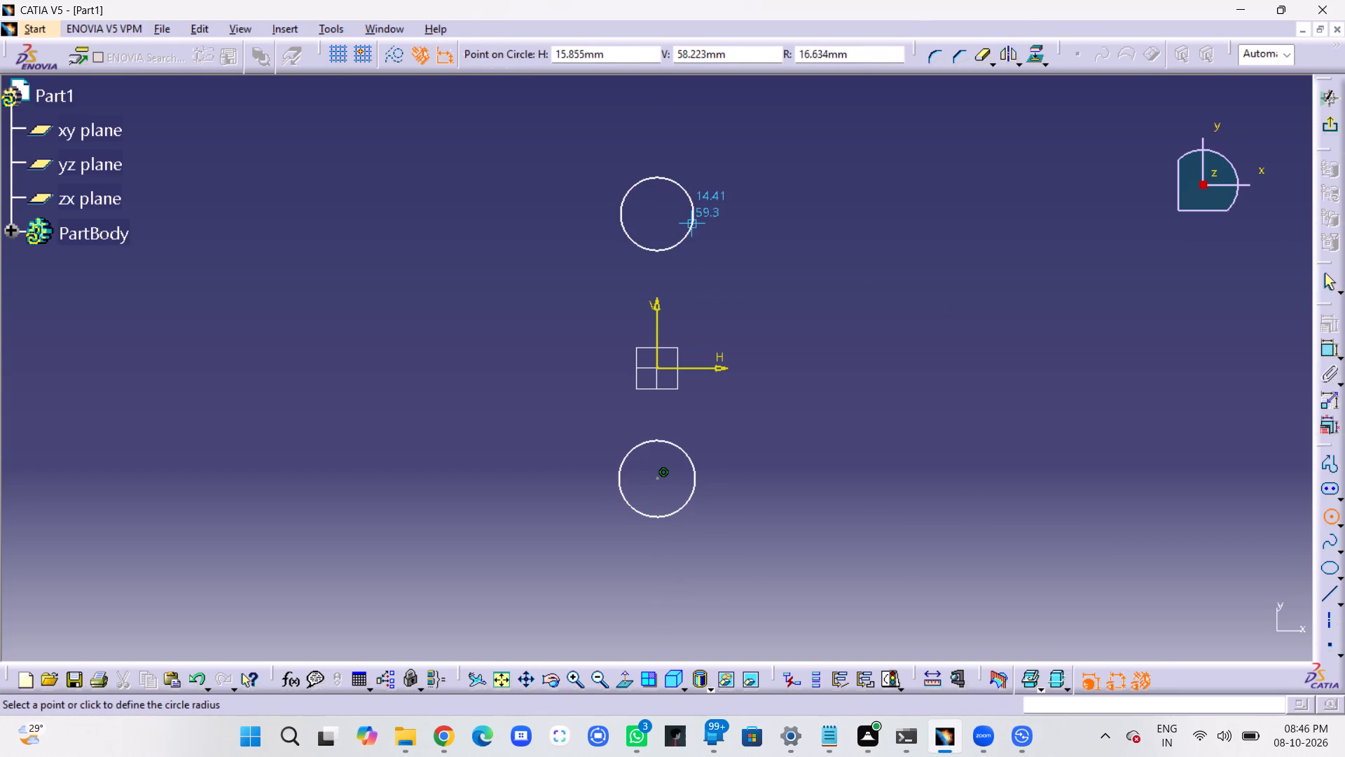
pyautogui.click(697, 226)
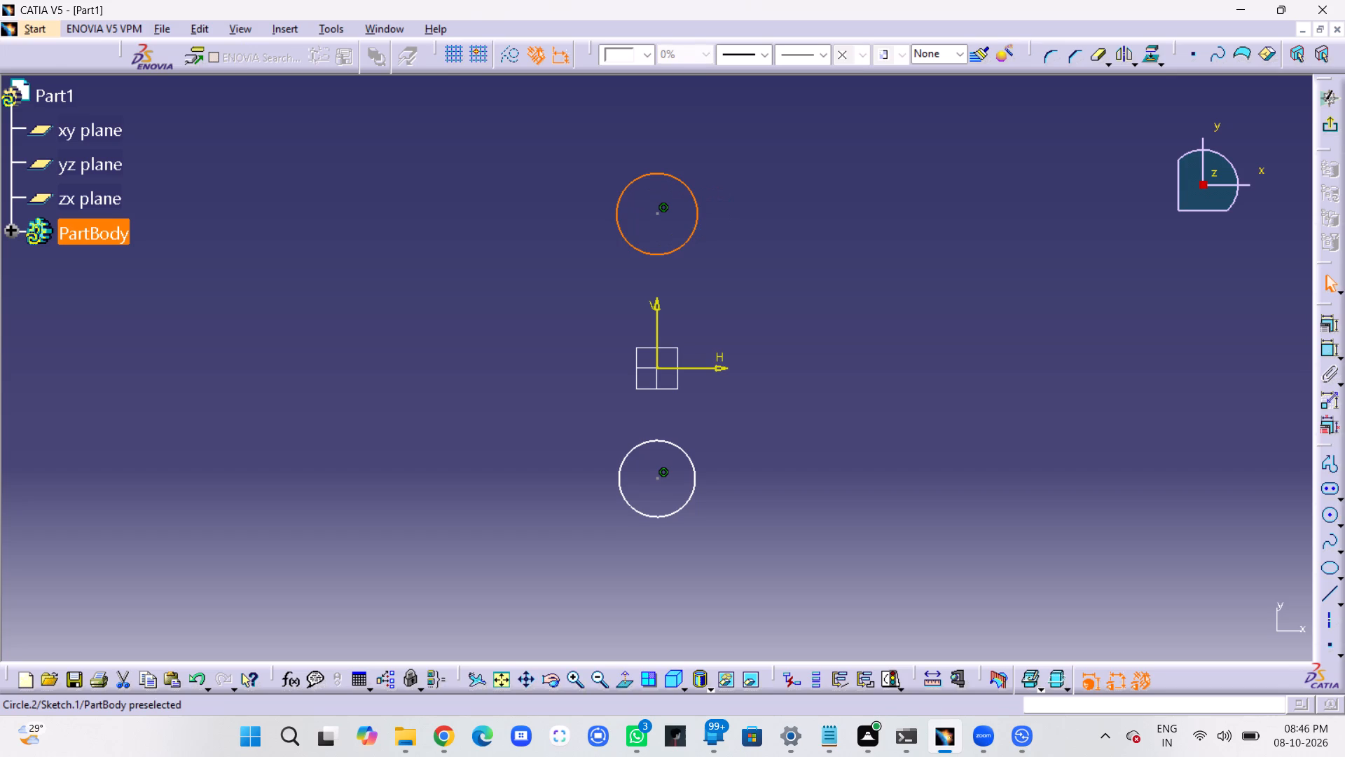
pyautogui.click(804, 248)
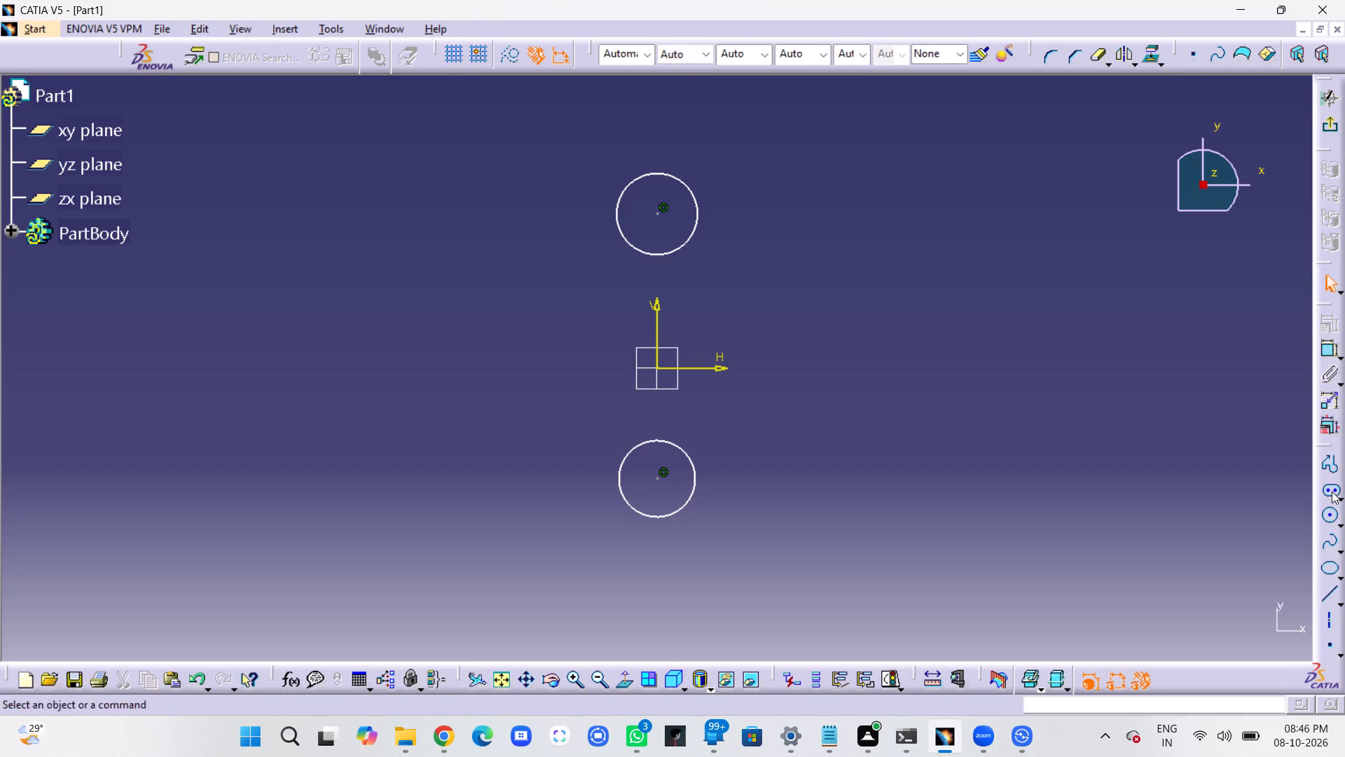
# Add a radius constraint to the lower circle and set it to 10 mm.
pyautogui.click(1327, 353)
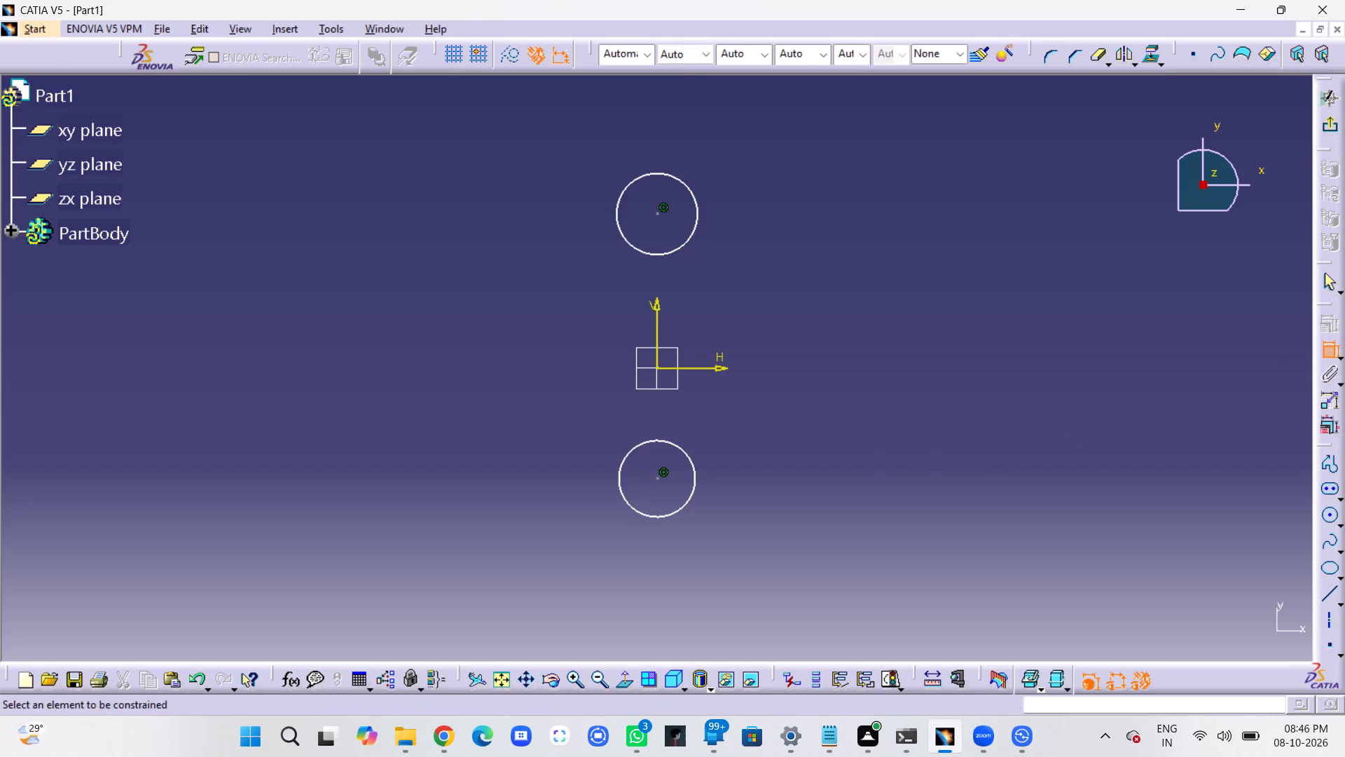
pyautogui.click(693, 485)
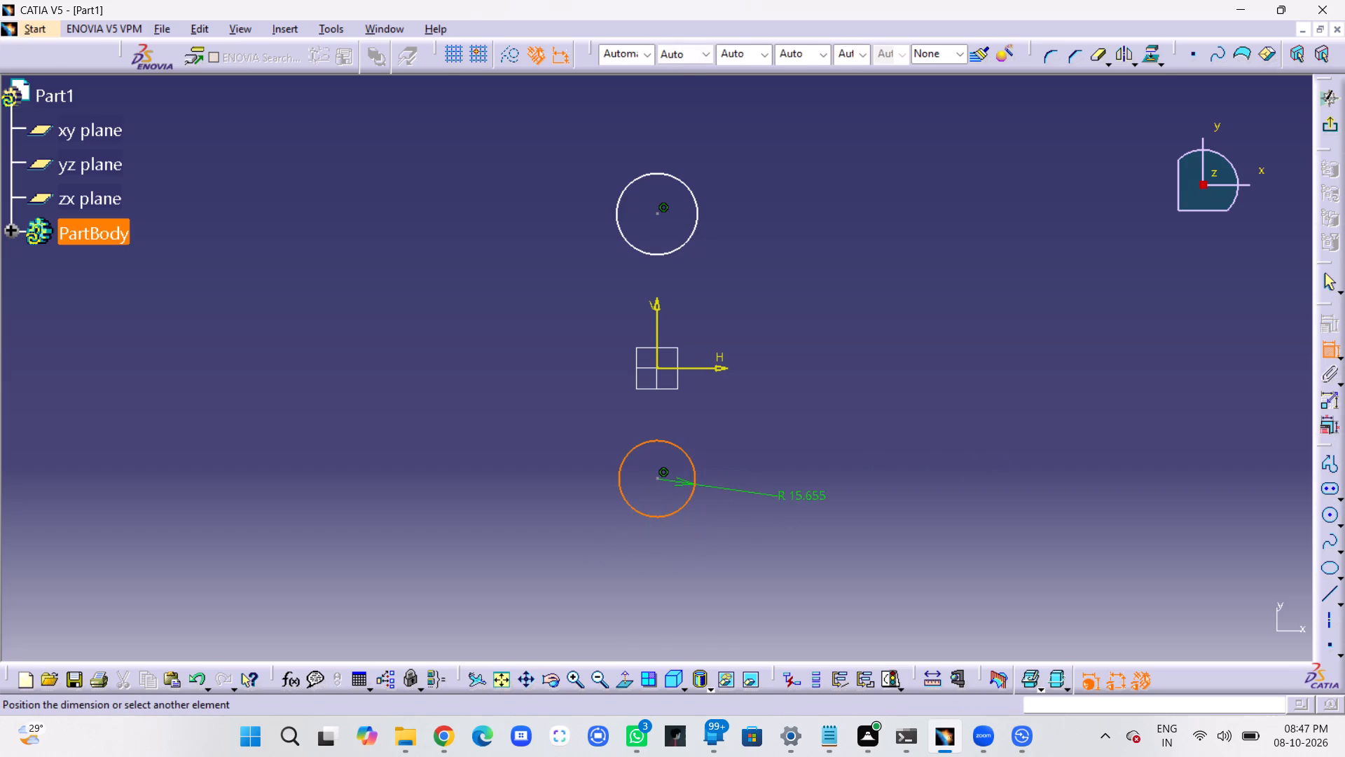
pyautogui.click(803, 496)
pyautogui.doubleClick(815, 493)
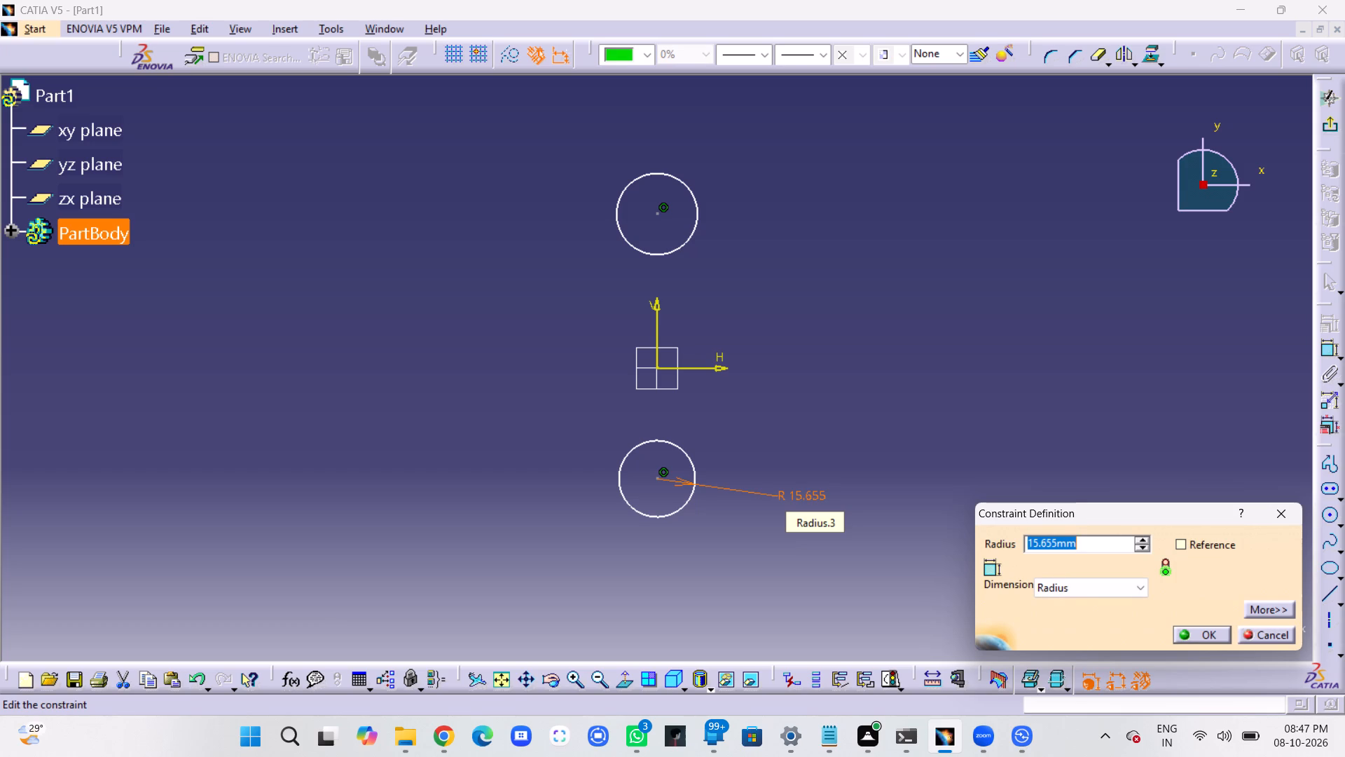
pyautogui.write('10')
pyautogui.press('Return')
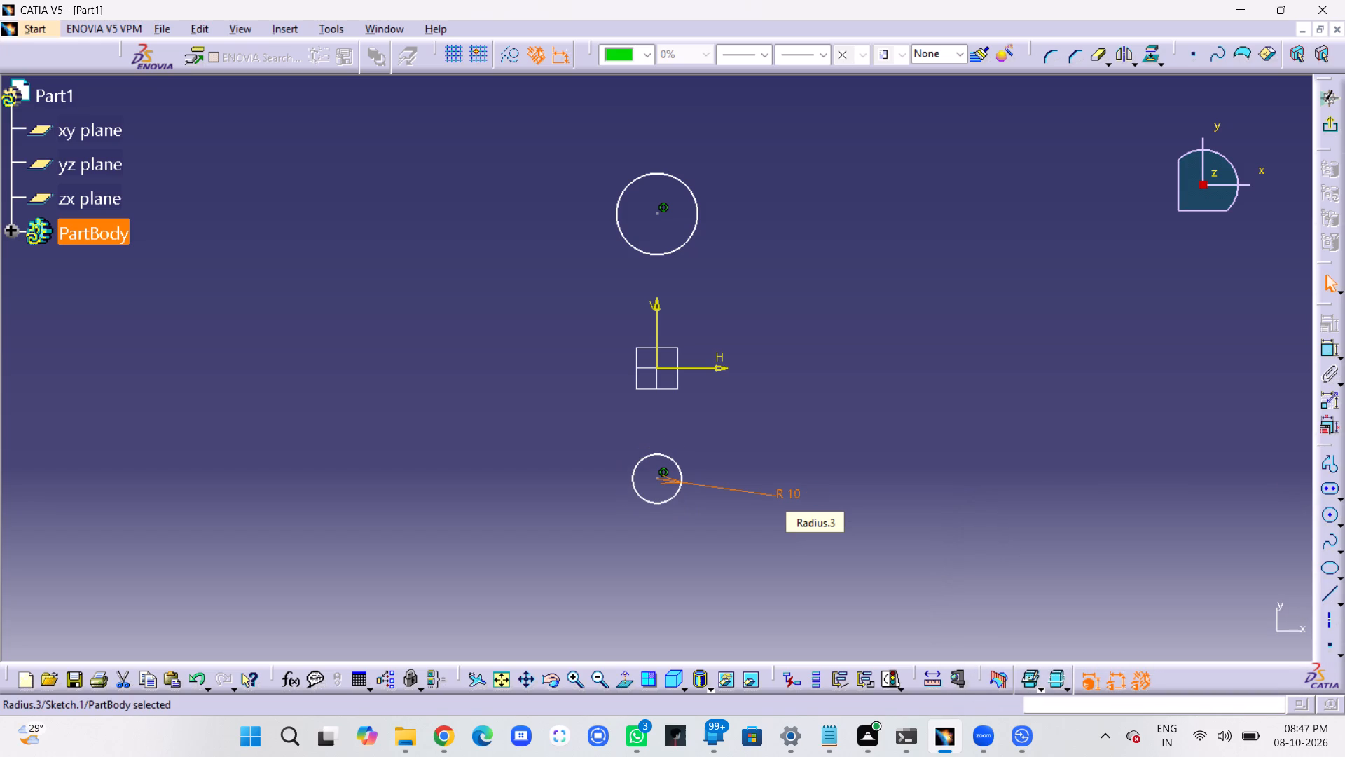
pyautogui.click(952, 492)
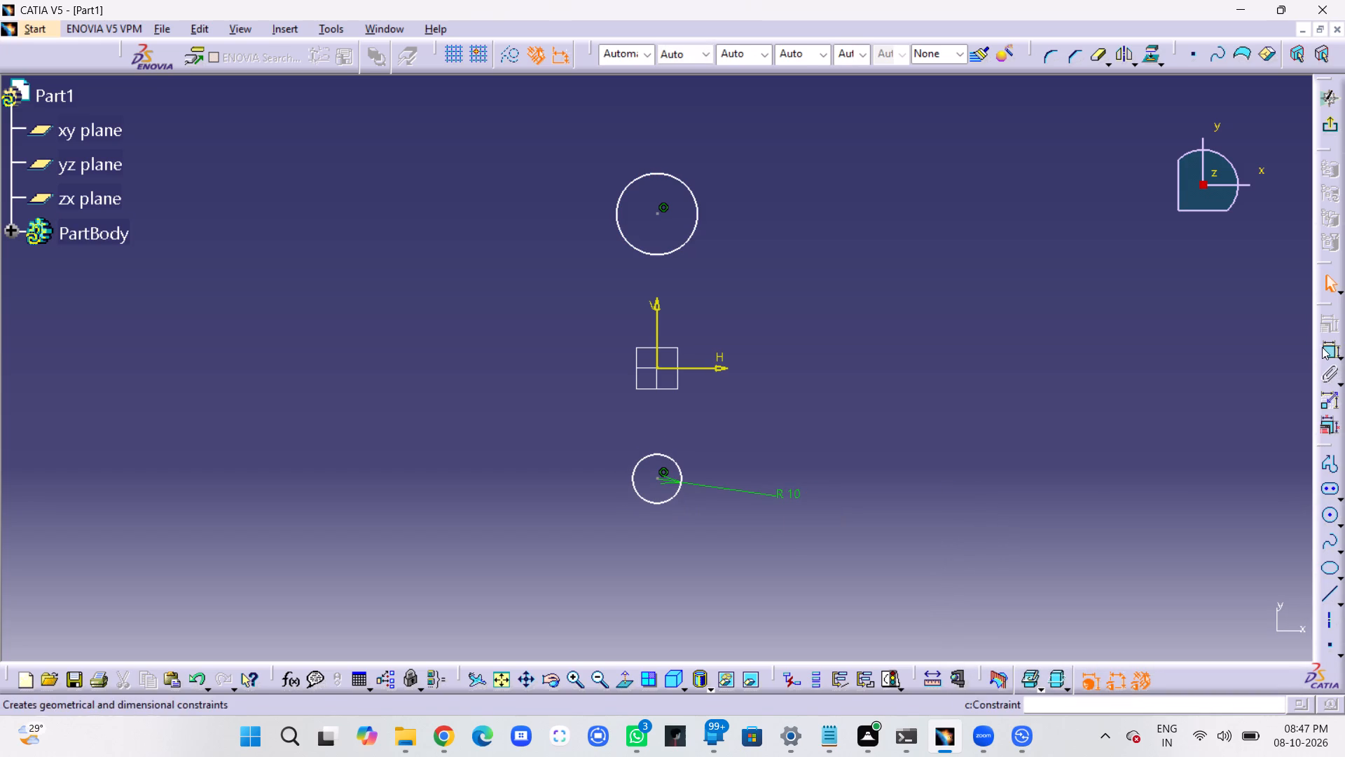
# Add a radius constraint to the upper circle and set it to 10 mm.
pyautogui.click(1327, 347)
pyautogui.click(687, 242)
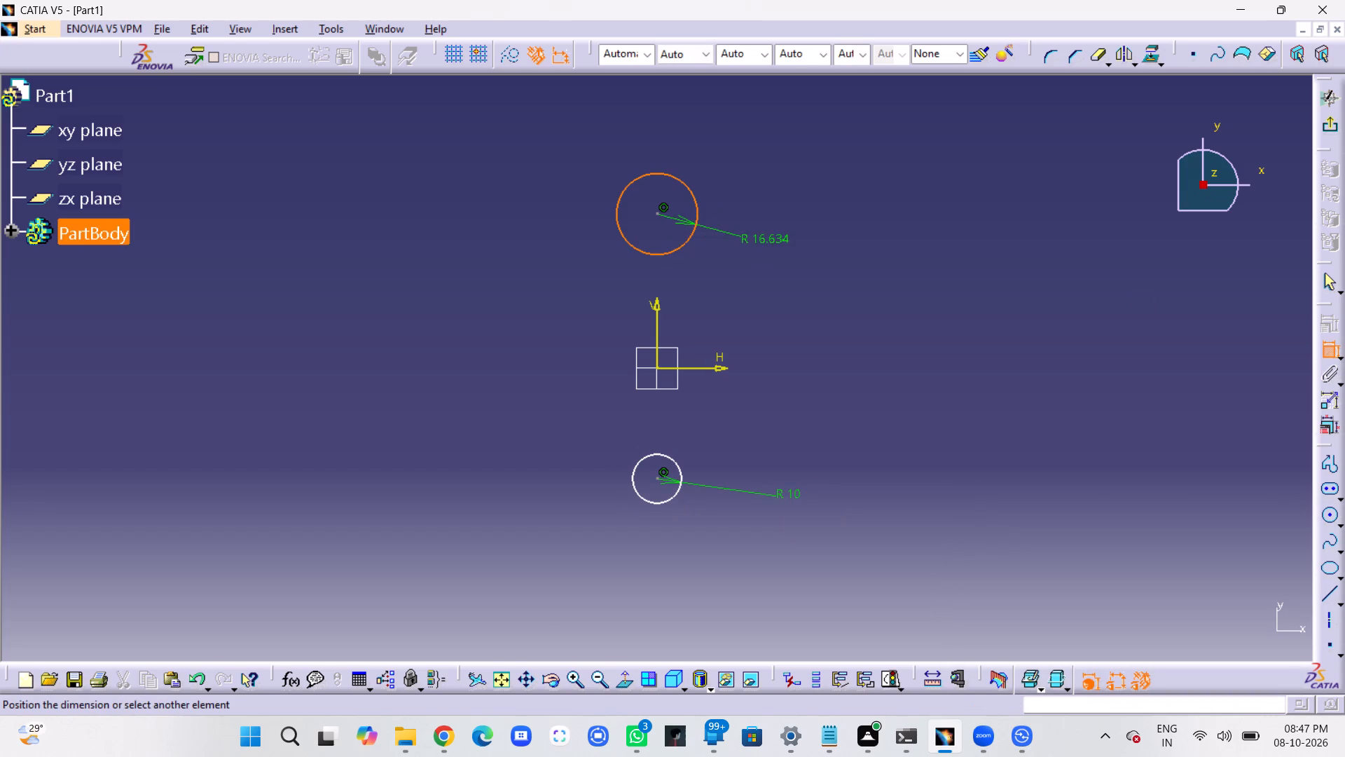
pyautogui.click(768, 241)
pyautogui.doubleClick(780, 238)
pyautogui.write('10')
pyautogui.press('Return')
pyautogui.click(829, 274)
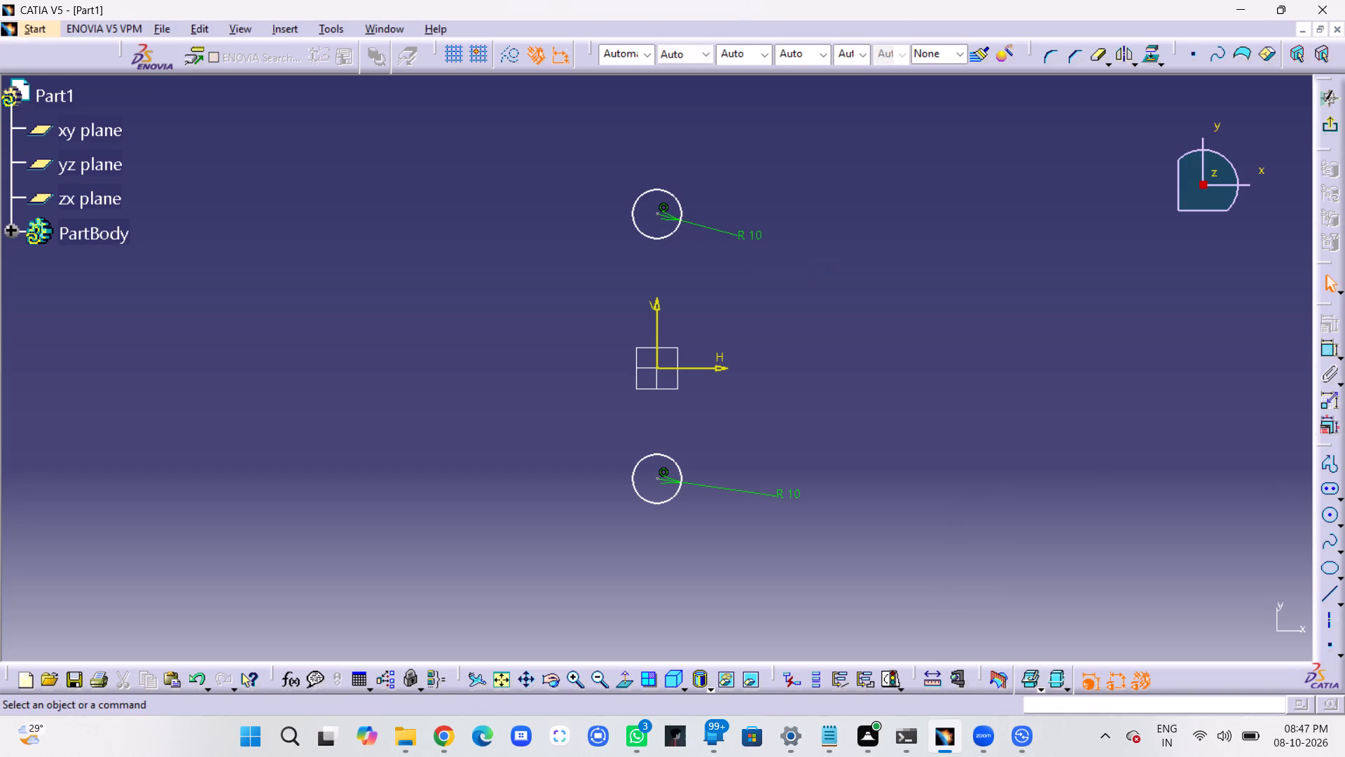
# Draw a larger circle concentric with the lower circle and constrain its radius to 20 mm.
pyautogui.click(1333, 516)
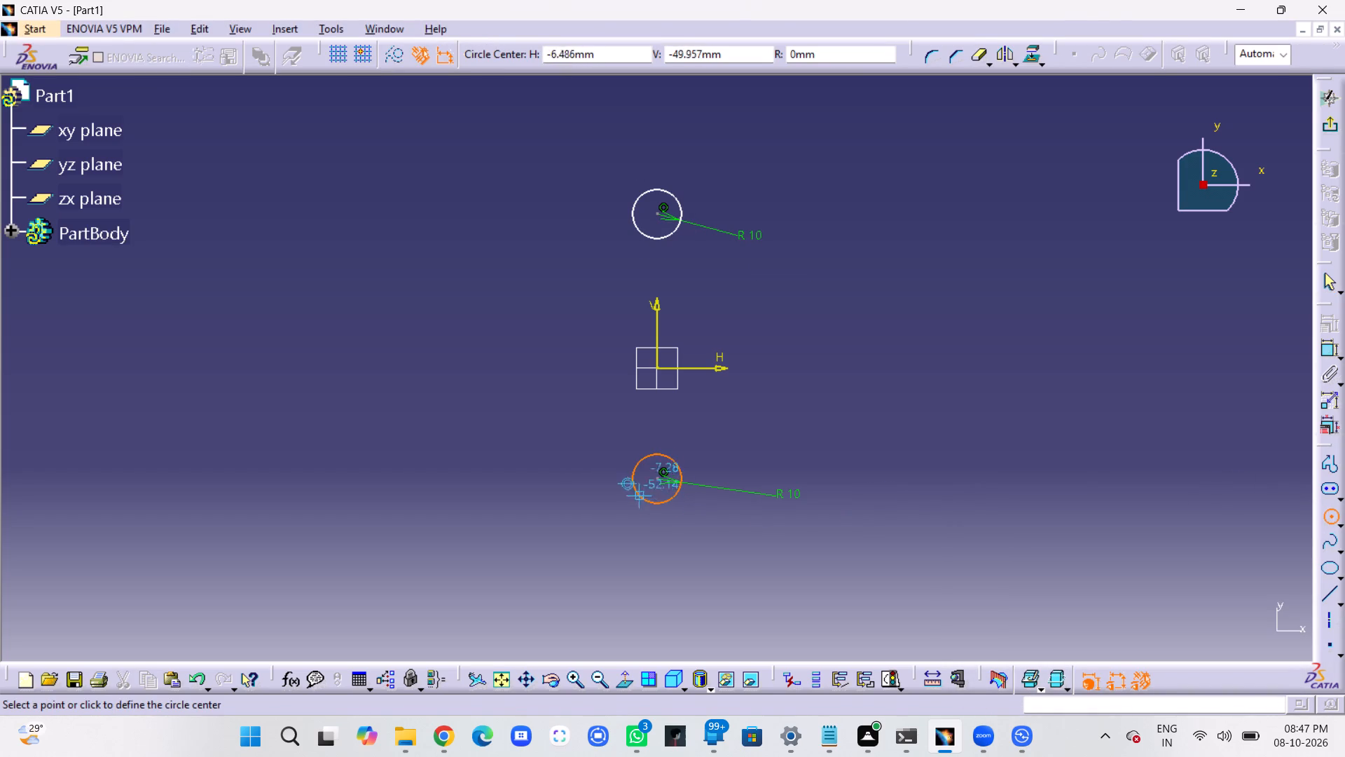
pyautogui.click(657, 479)
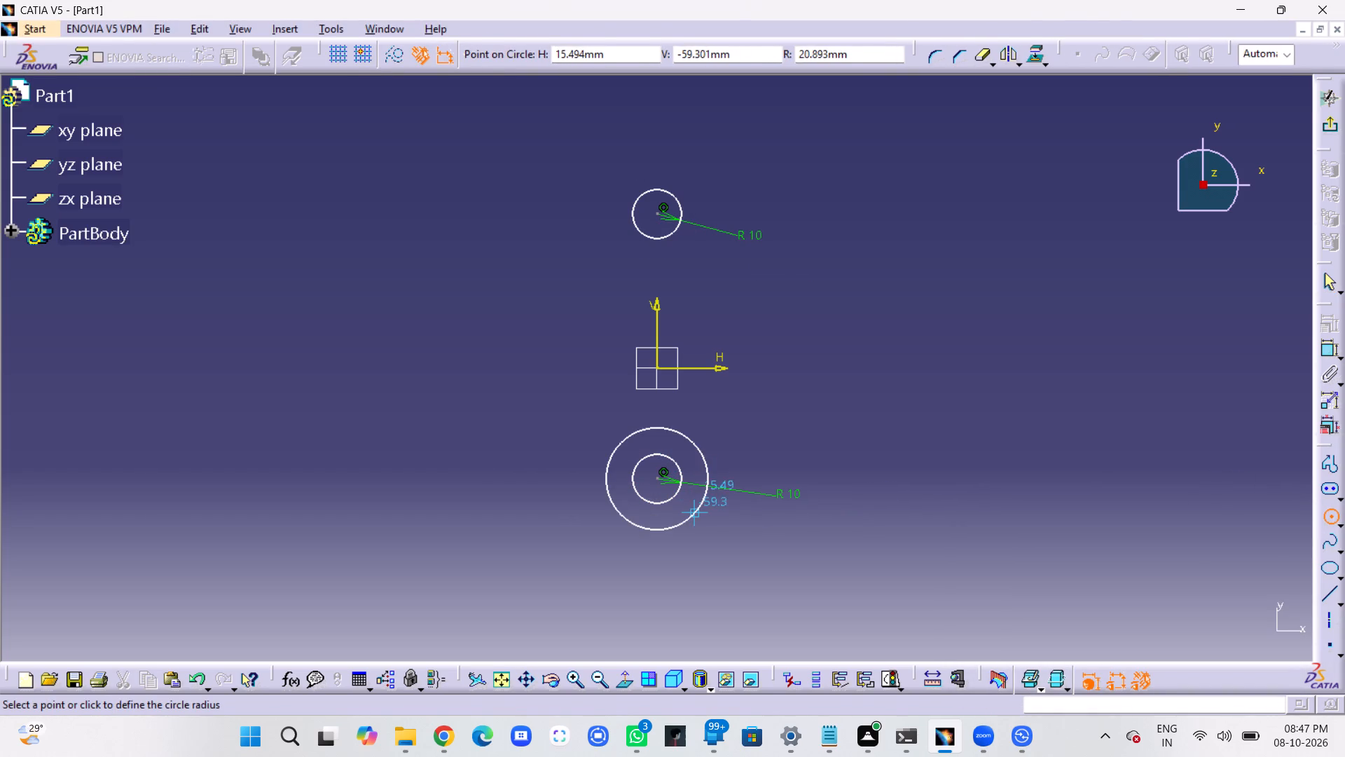
pyautogui.click(694, 512)
pyautogui.click(1320, 347)
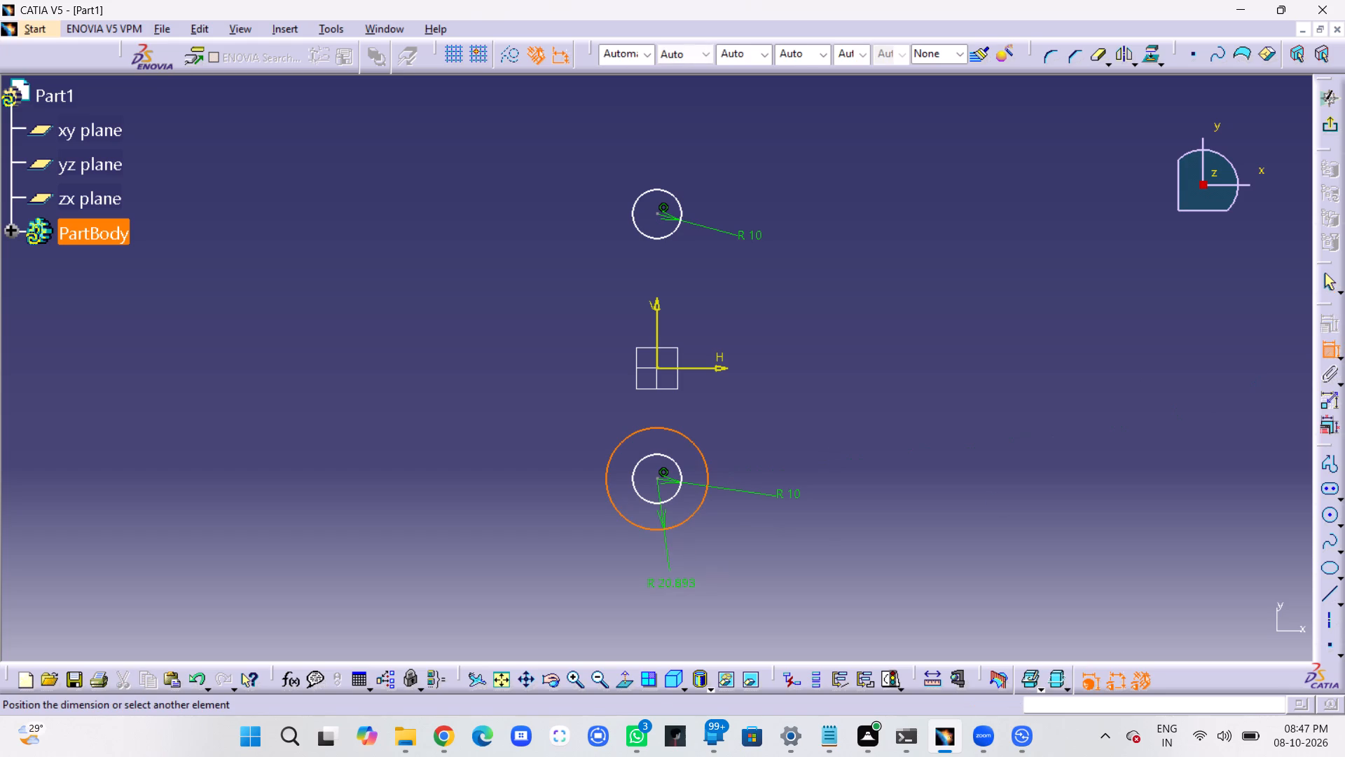
pyautogui.click(762, 533)
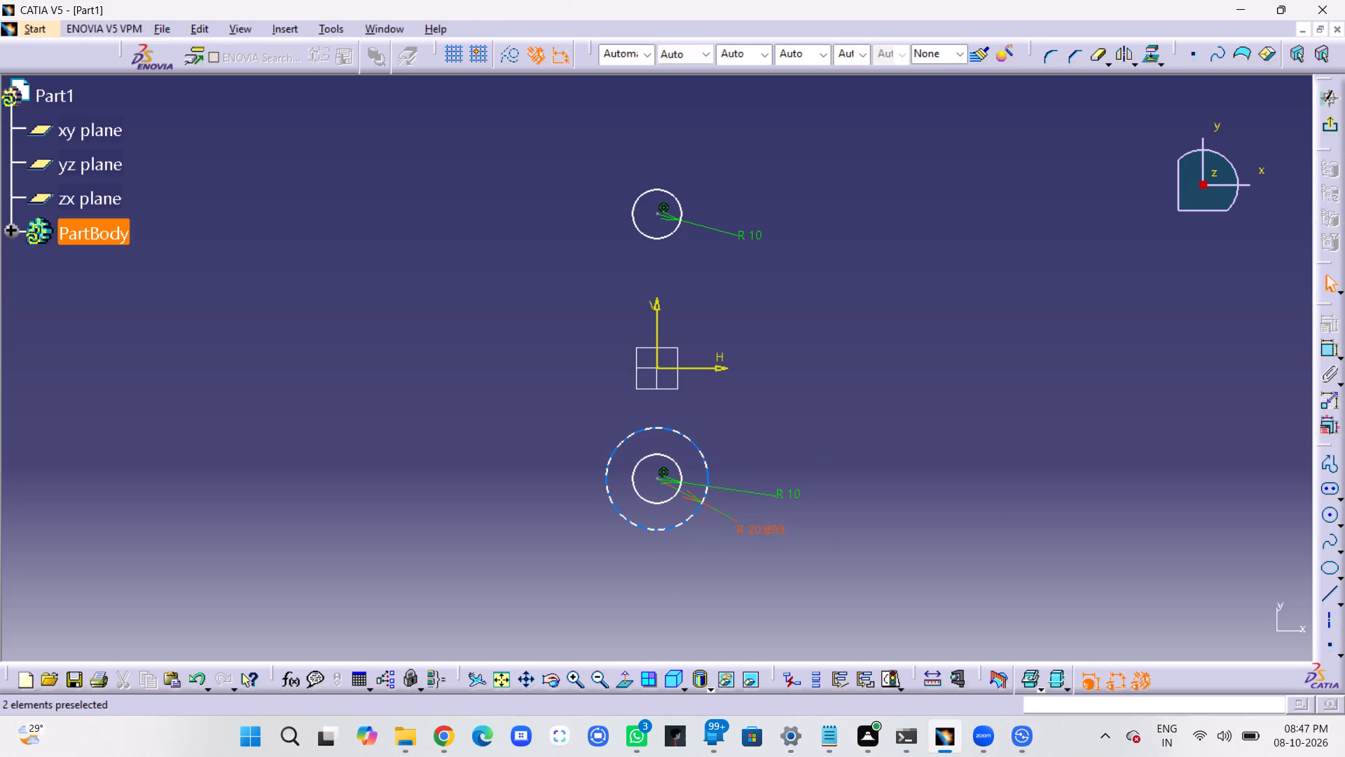
pyautogui.doubleClick(779, 531)
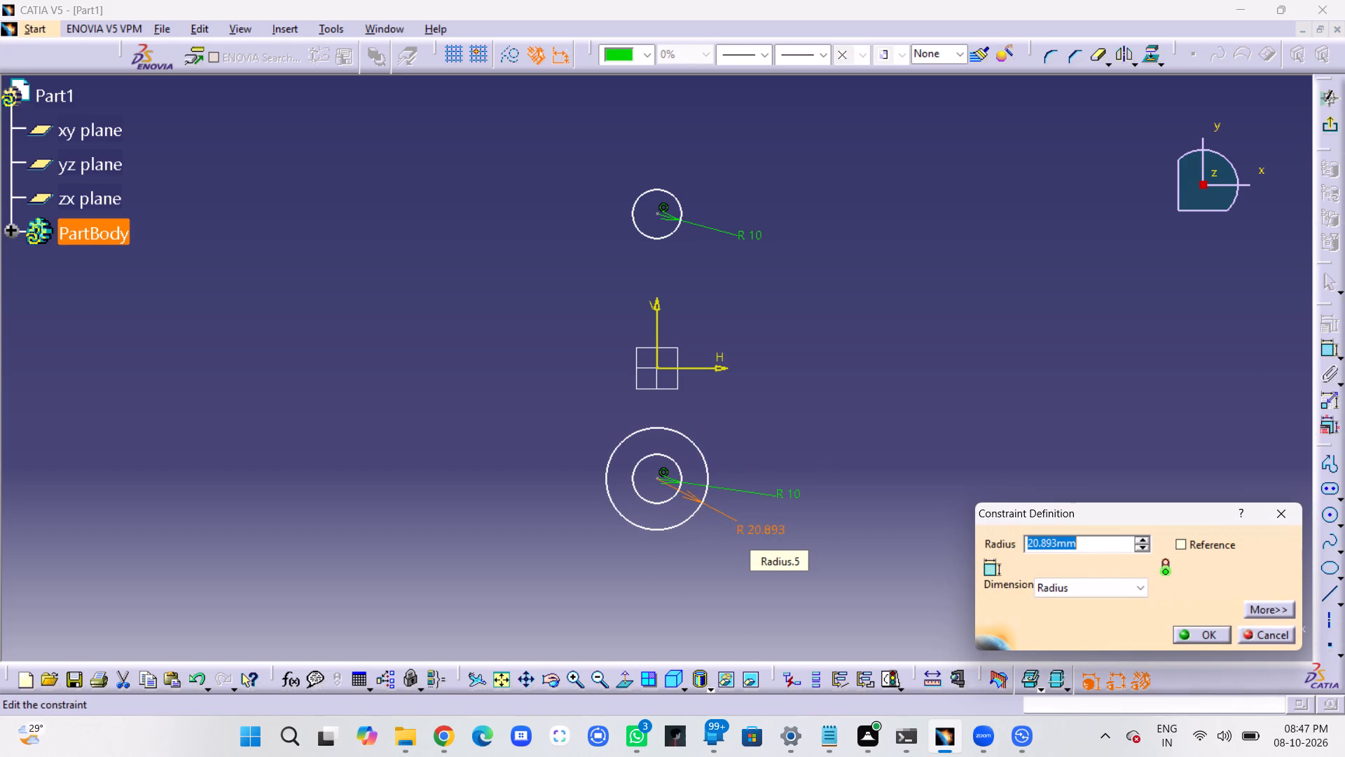
pyautogui.write('20')
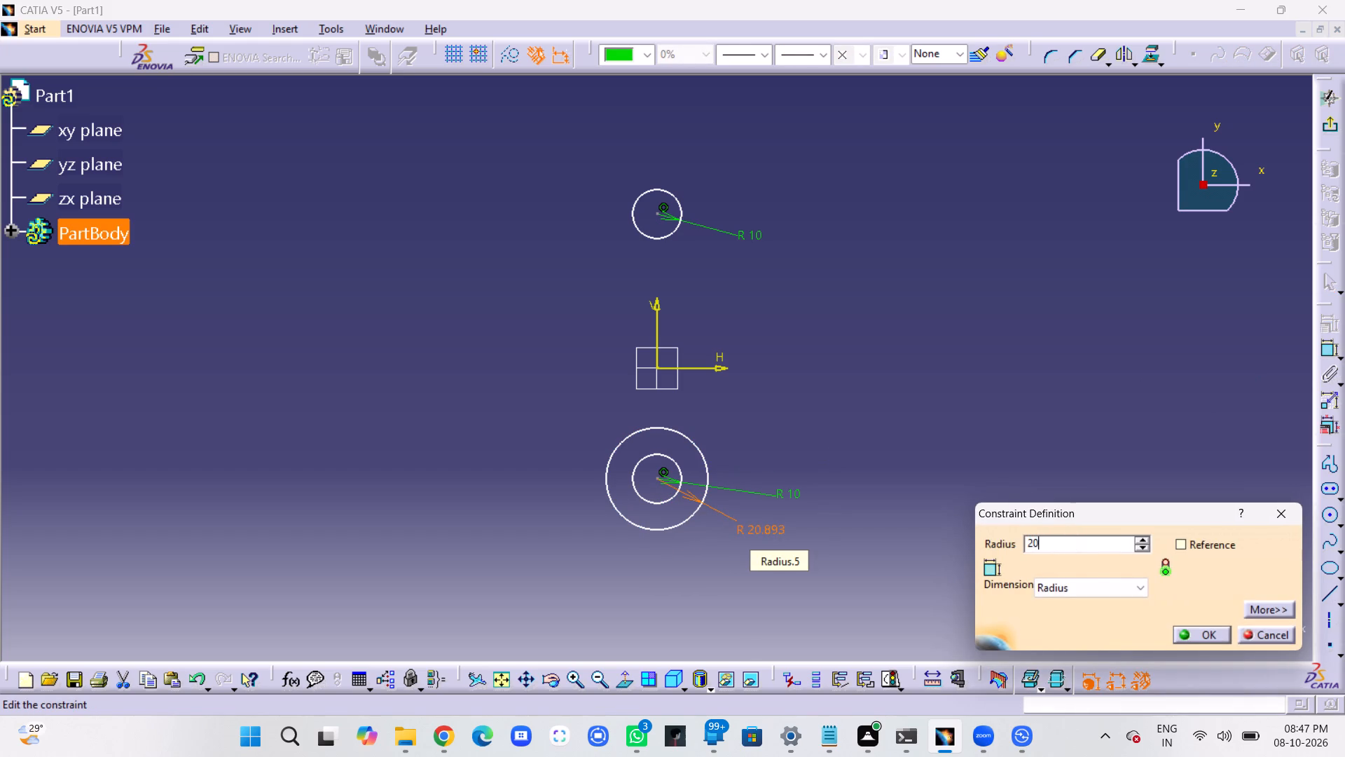
pyautogui.press('Return')
pyautogui.click(850, 537)
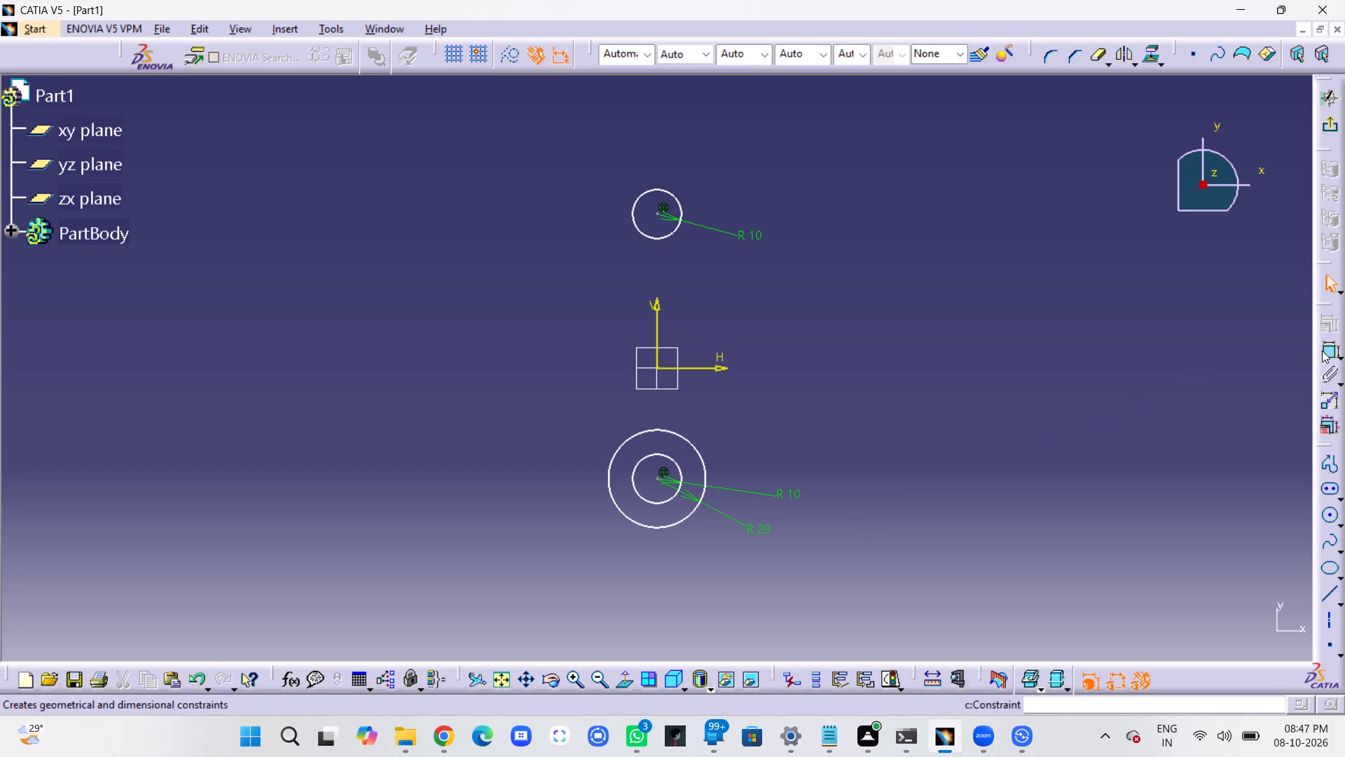
# Draw a larger circle concentric with the upper circle and constrain its radius to 20 mm.
pyautogui.click(1327, 518)
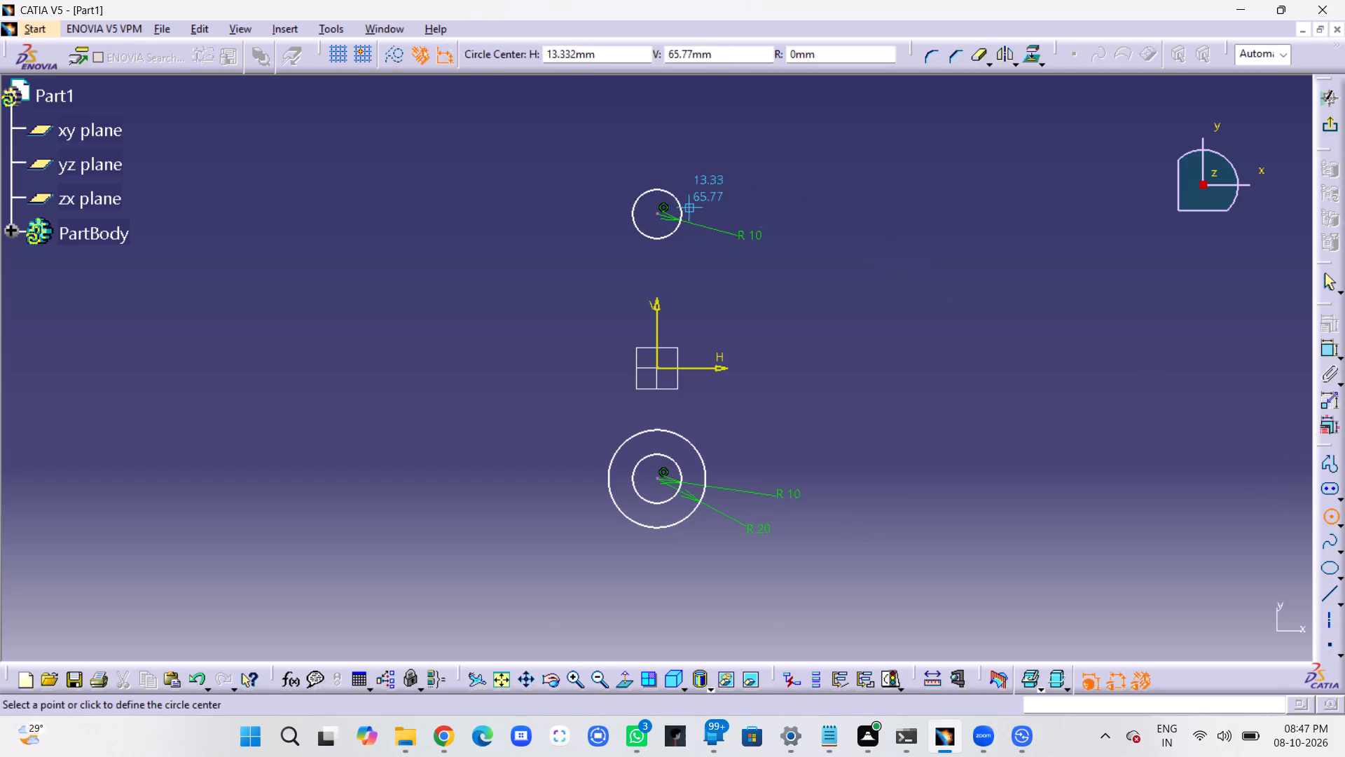
pyautogui.click(656, 215)
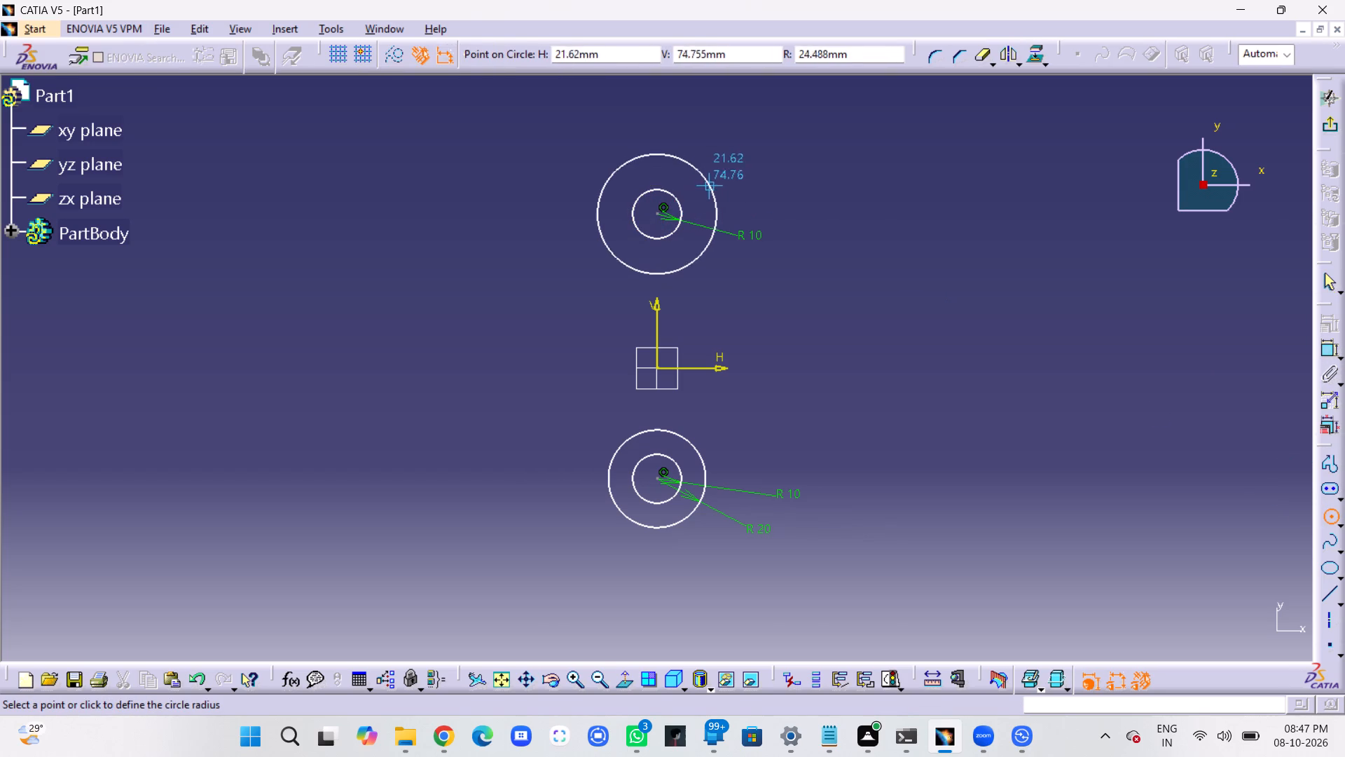
pyautogui.click(703, 193)
pyautogui.click(1327, 348)
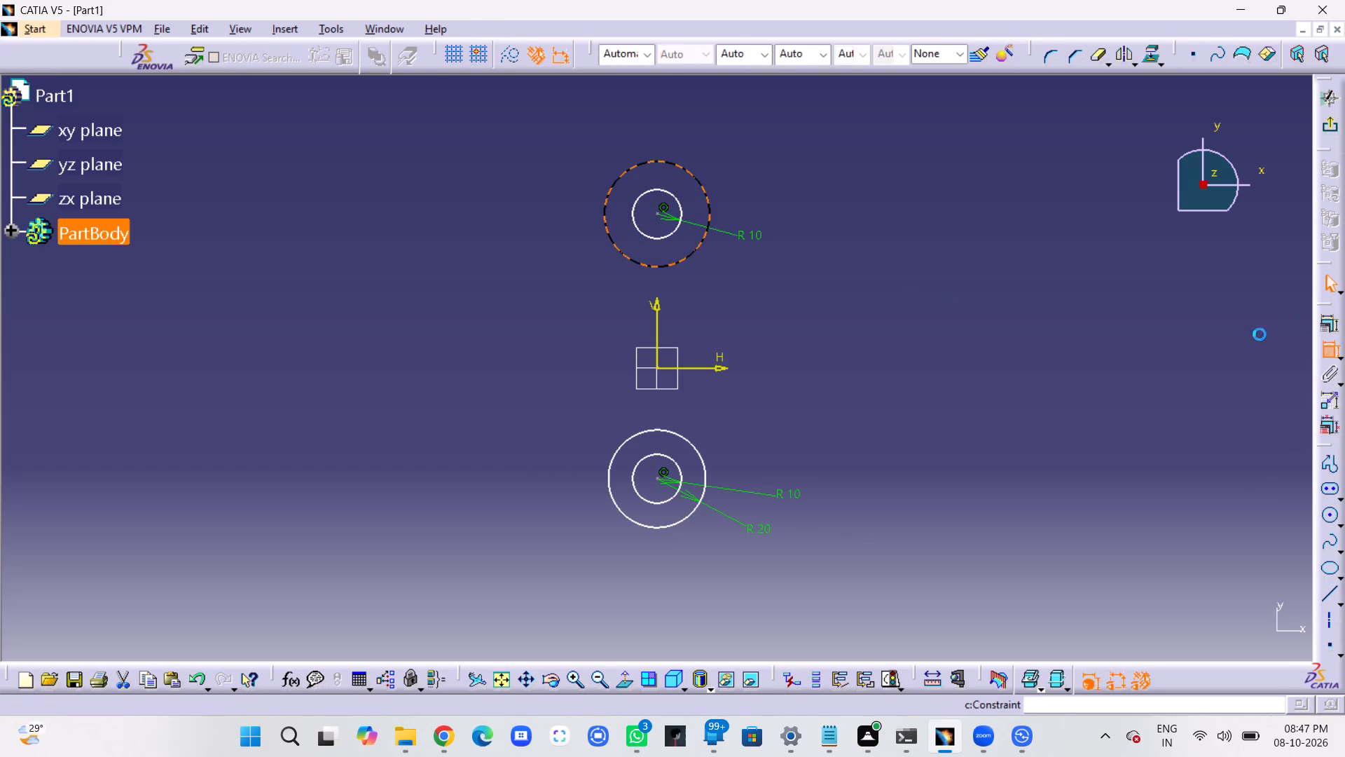
pyautogui.click(760, 189)
pyautogui.doubleClick(775, 181)
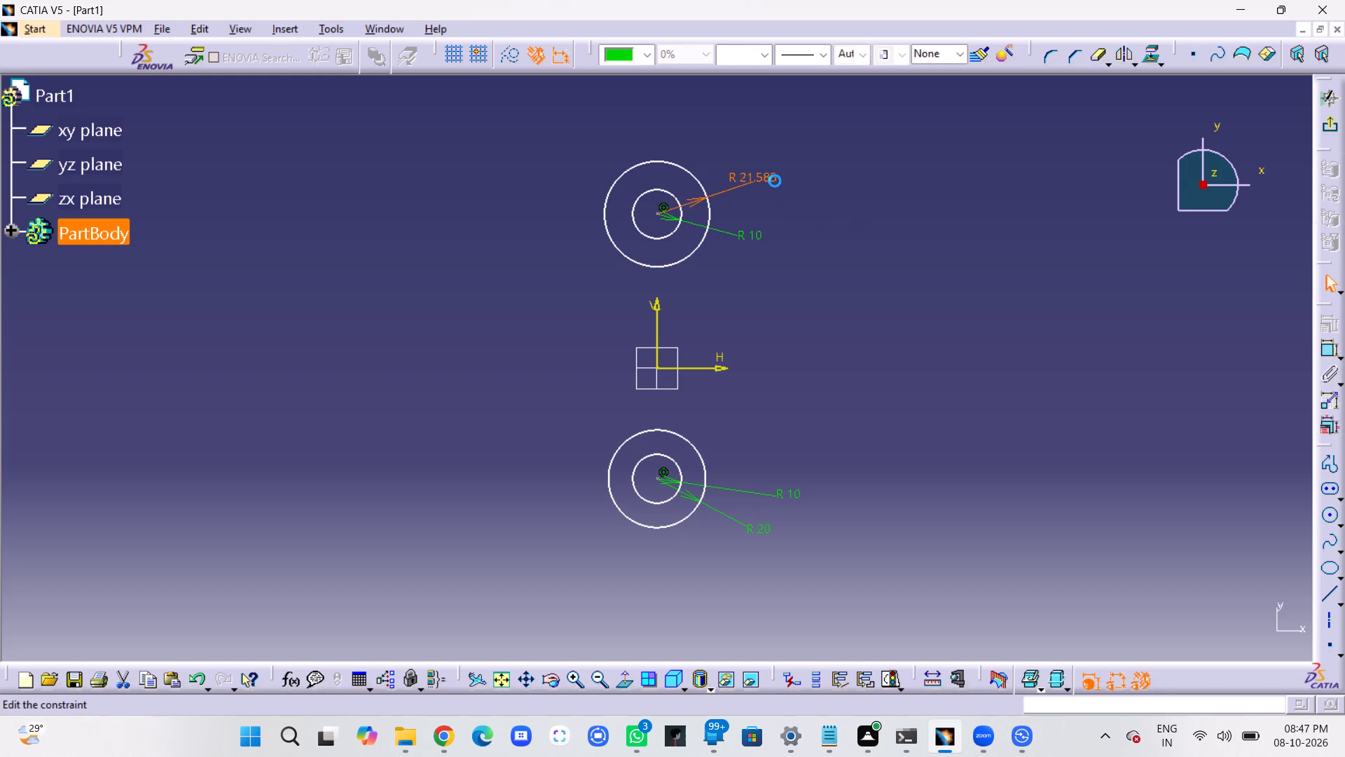
pyautogui.write('20')
pyautogui.press('Return')
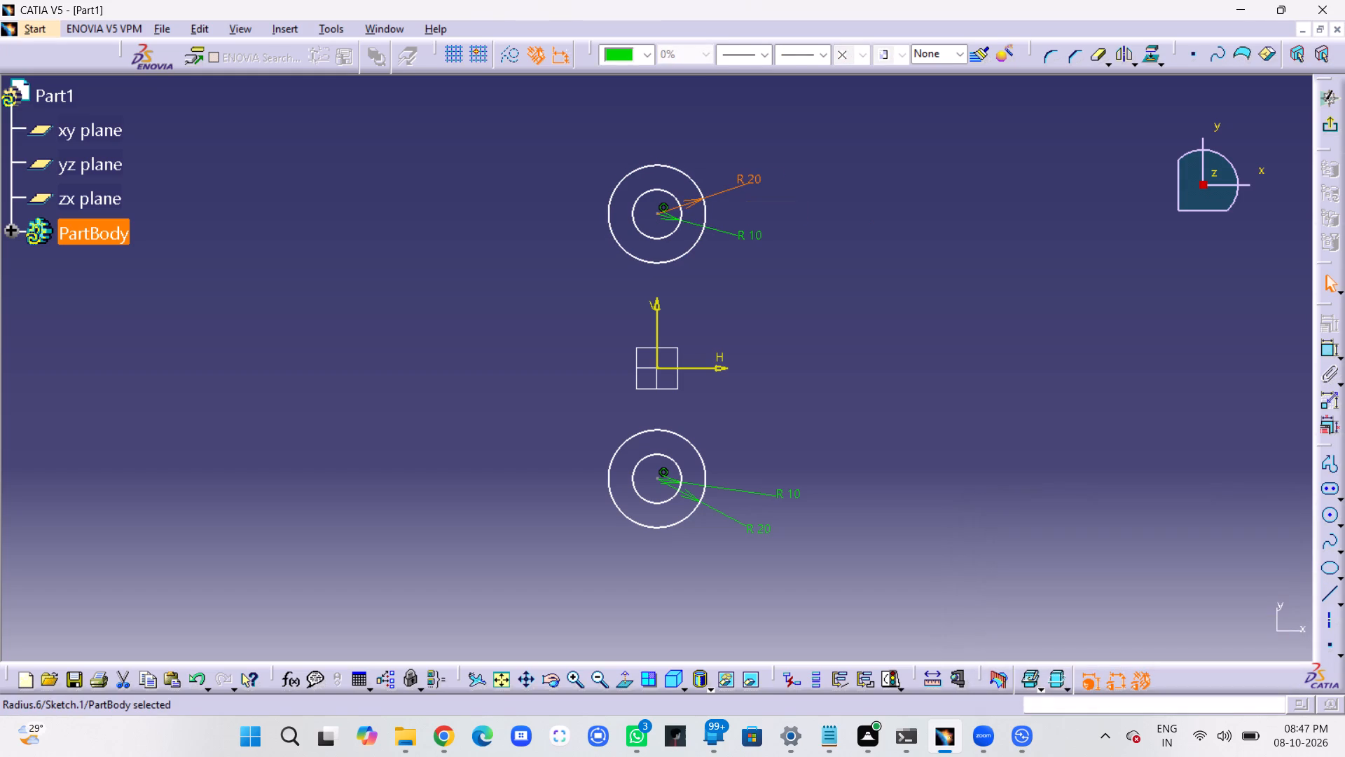
pyautogui.click(879, 282)
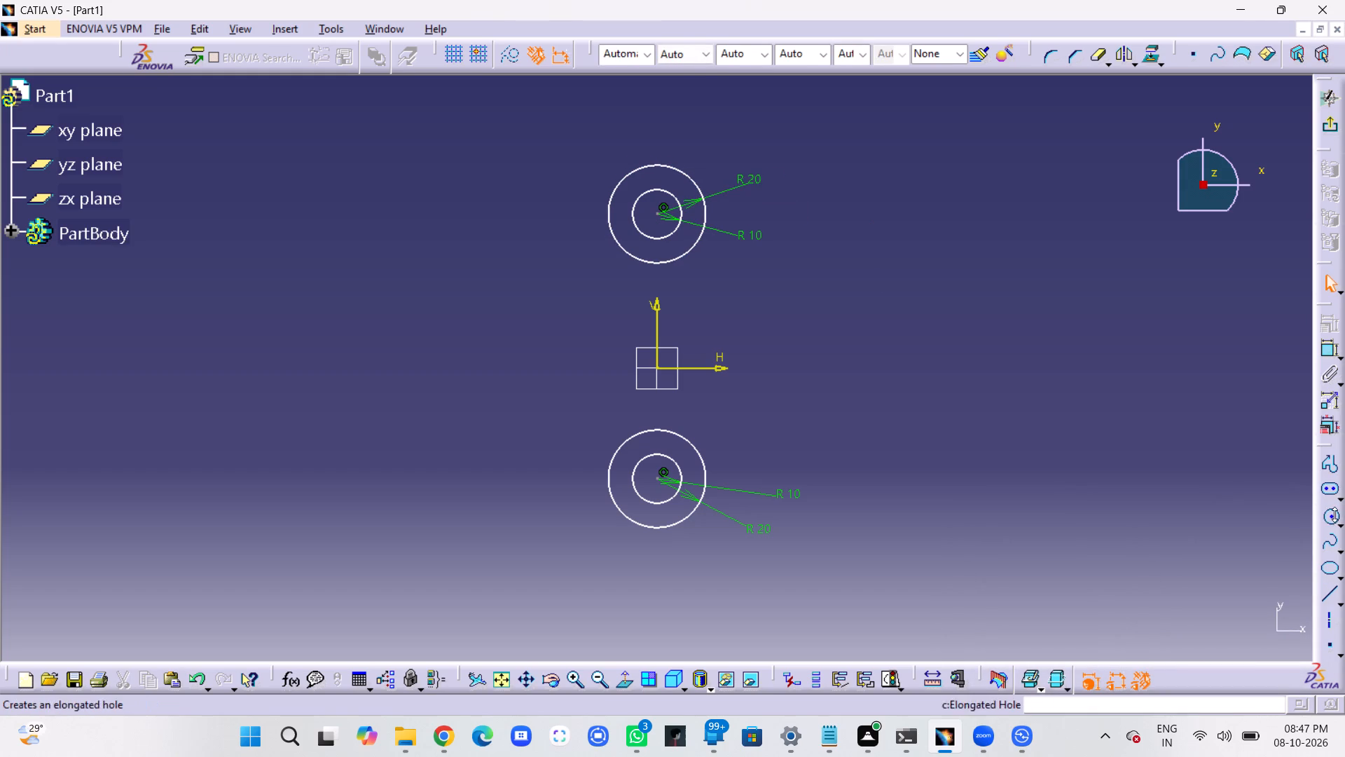
# Constrain the vertical distance between the upper and lower circle centres to 118 mm.
pyautogui.click(1332, 350)
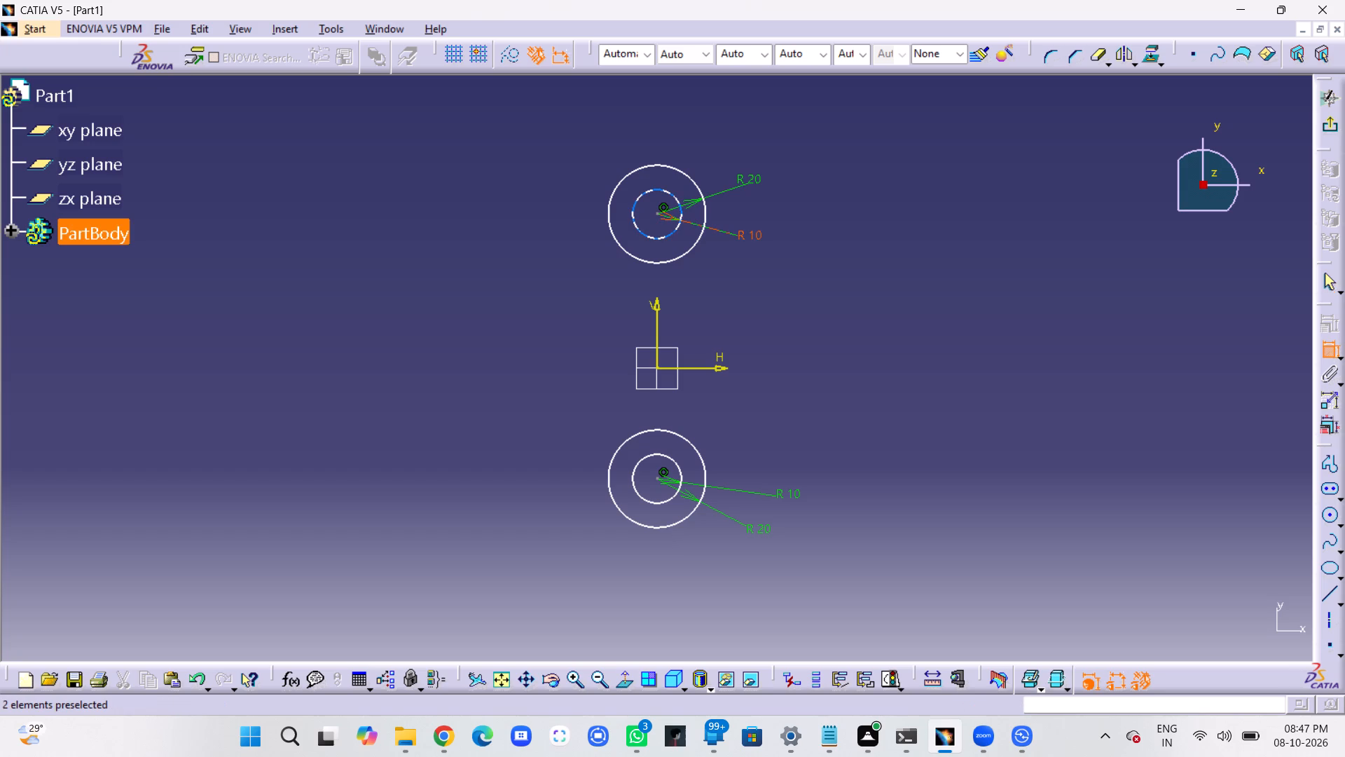
pyautogui.click(658, 216)
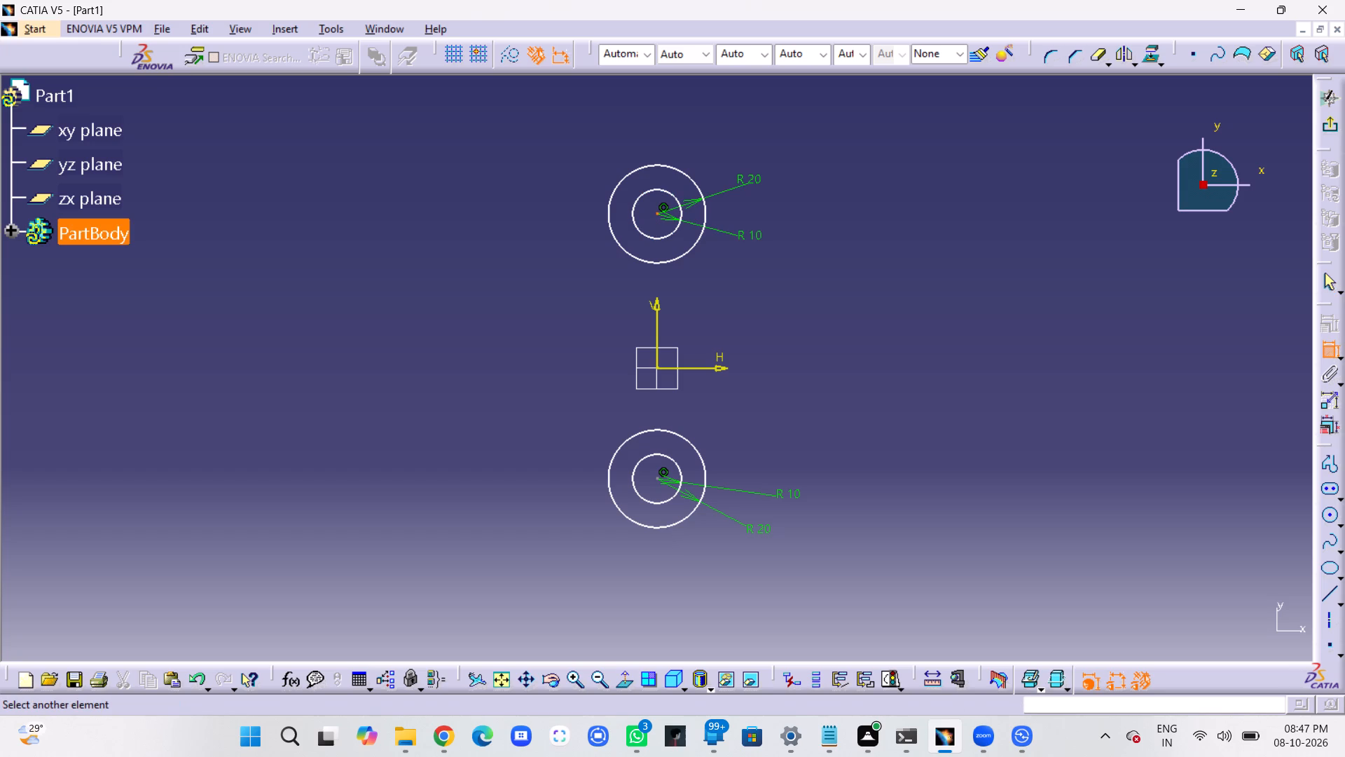
pyautogui.click(657, 479)
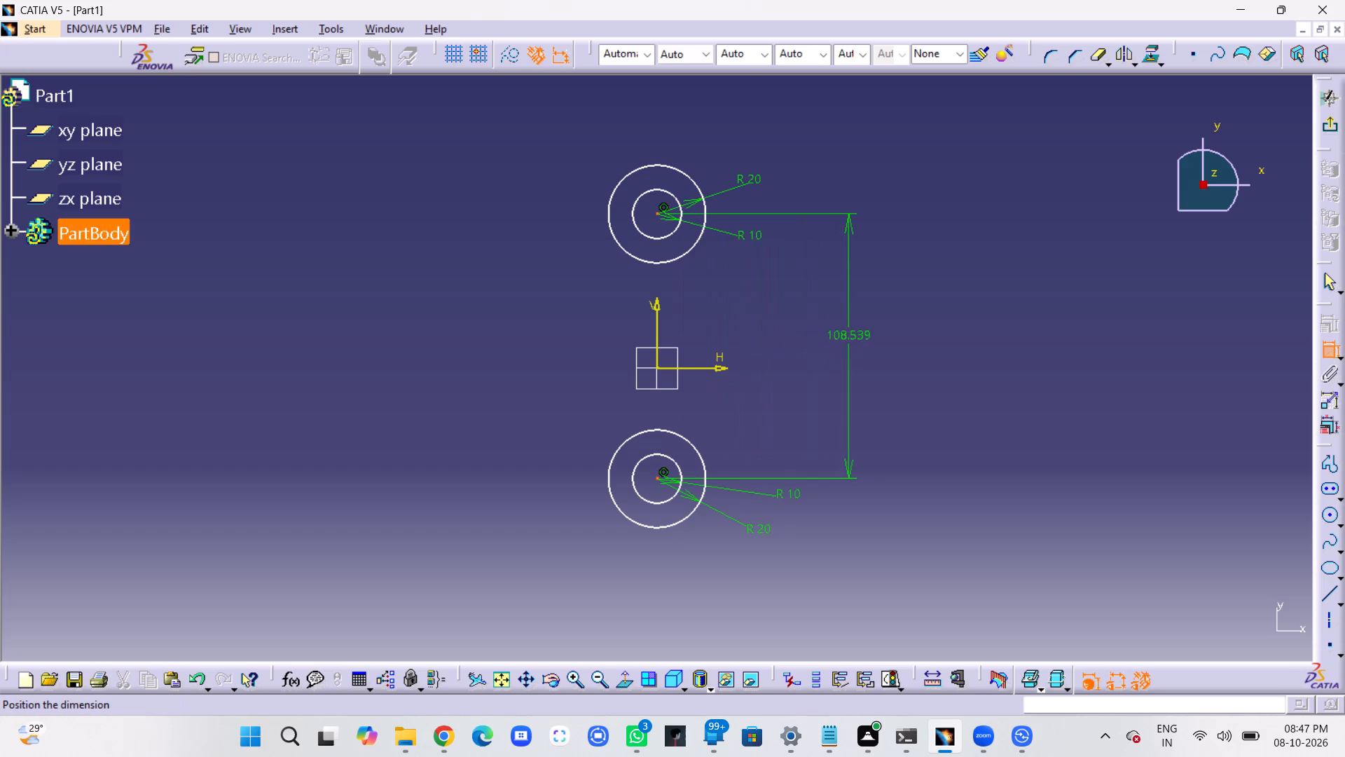
pyautogui.click(872, 336)
pyautogui.doubleClick(885, 327)
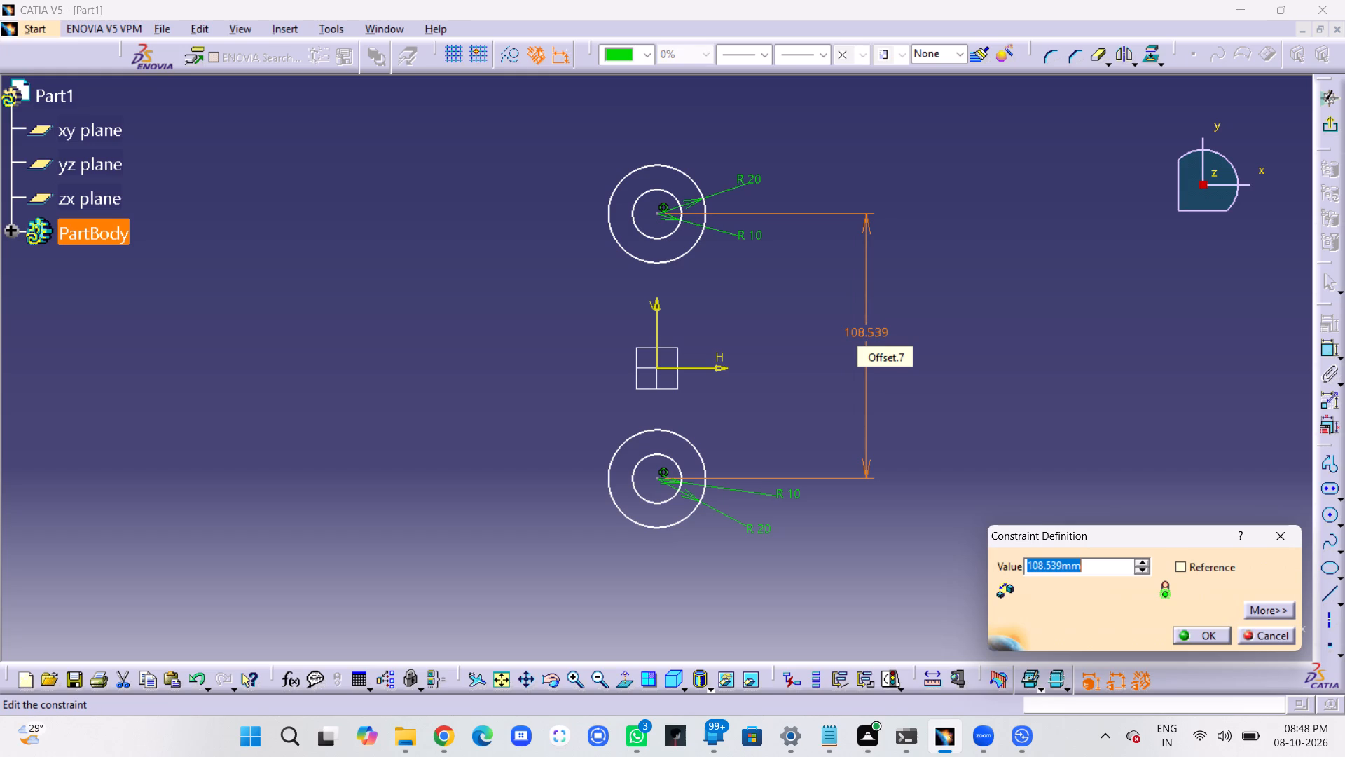
pyautogui.write('118')
pyautogui.press('Return')
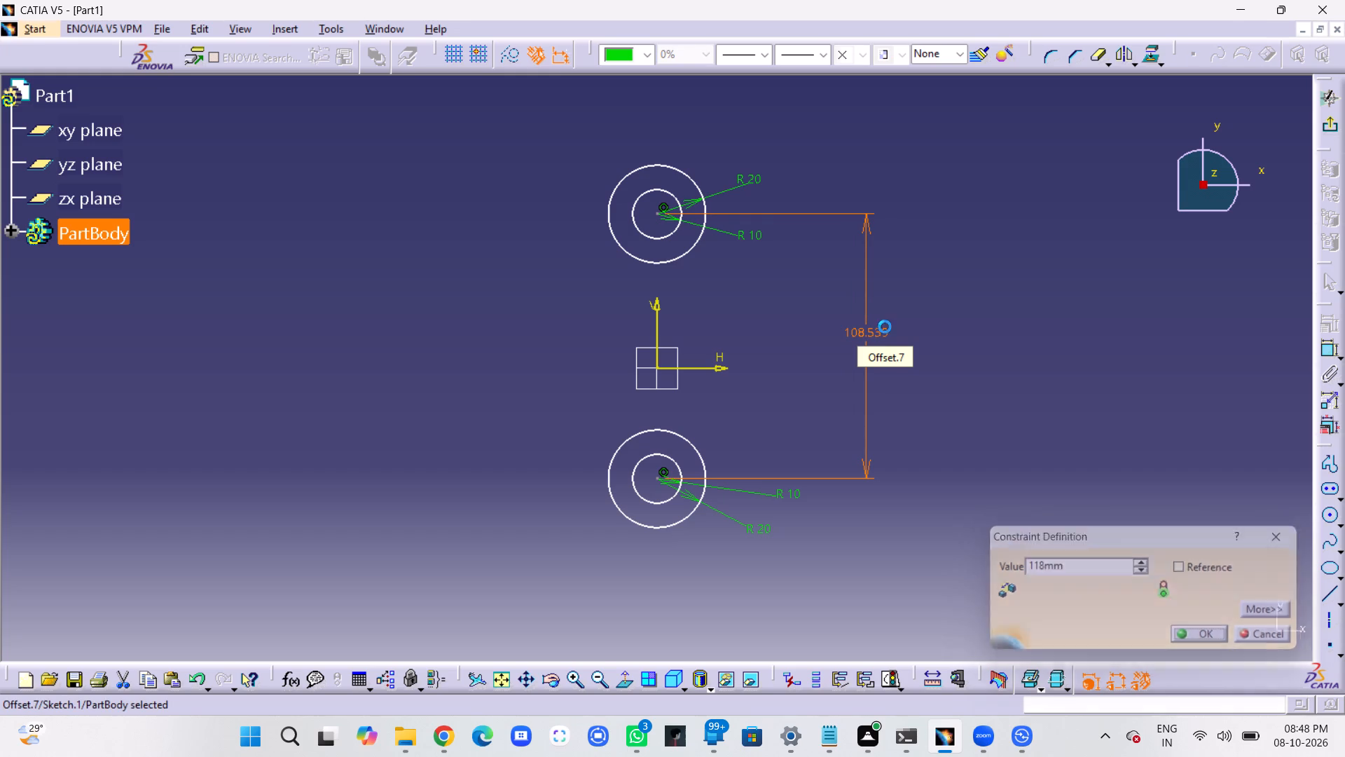
pyautogui.click(984, 327)
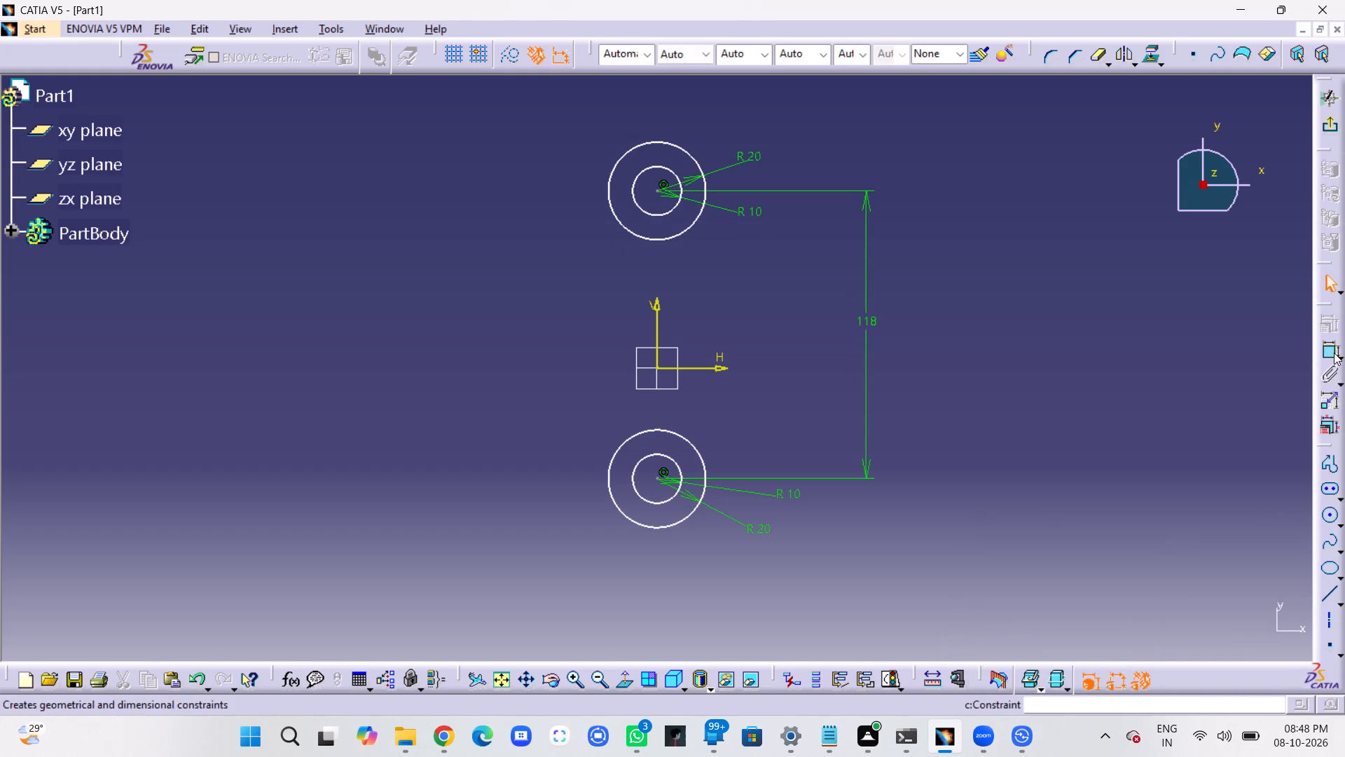
# Constrain the vertical distance between the horizontal axis and the lower circle's centre to 118/2 (59 mm).
pyautogui.click(1334, 353)
pyautogui.click(690, 367)
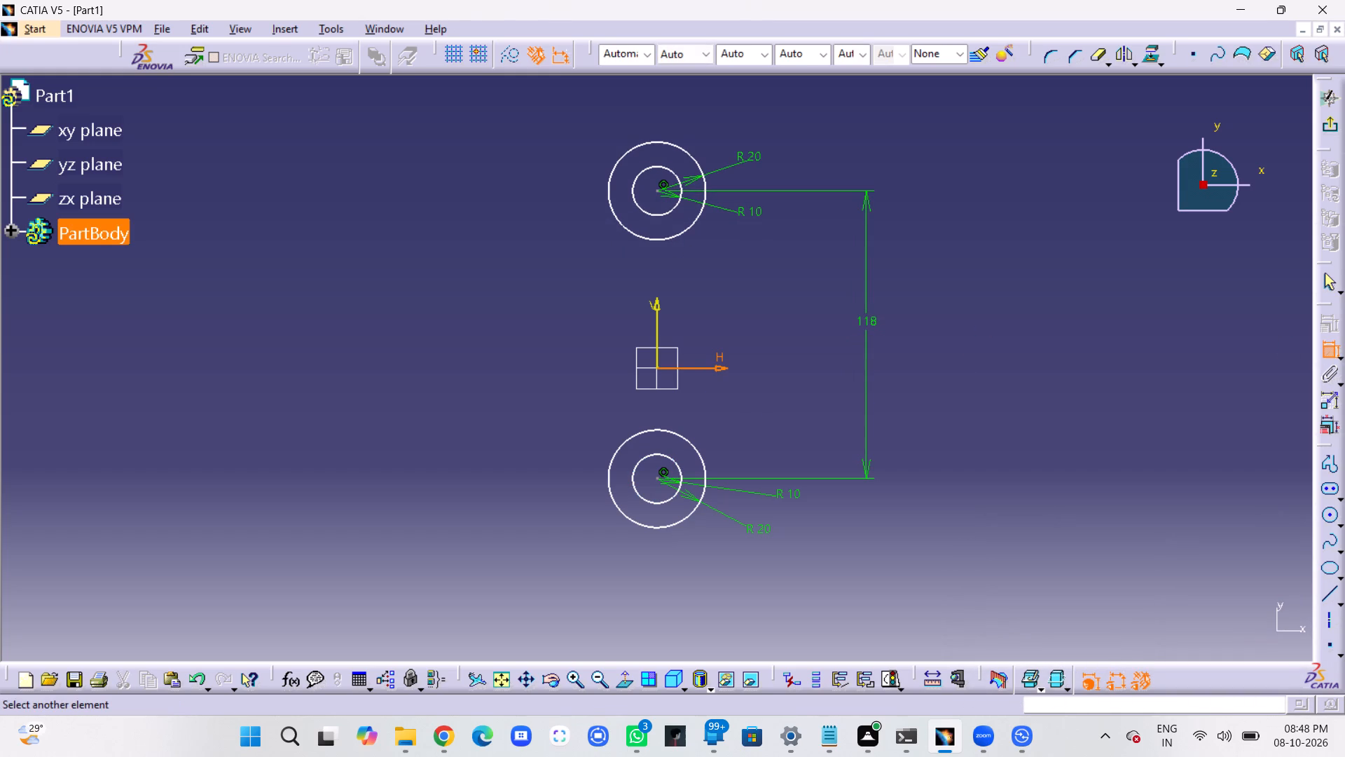
pyautogui.click(658, 479)
pyautogui.click(820, 423)
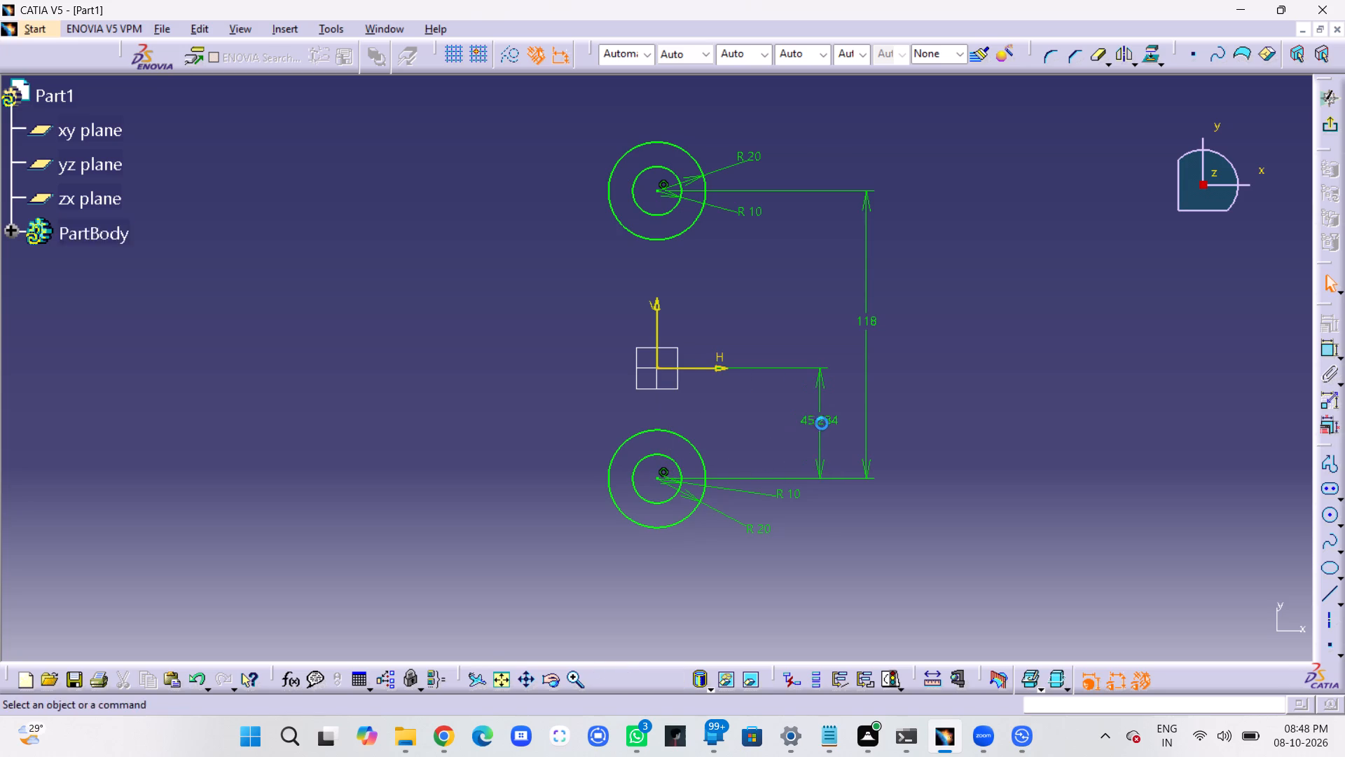
pyautogui.doubleClick(827, 422)
pyautogui.write('118')
pyautogui.press('/')
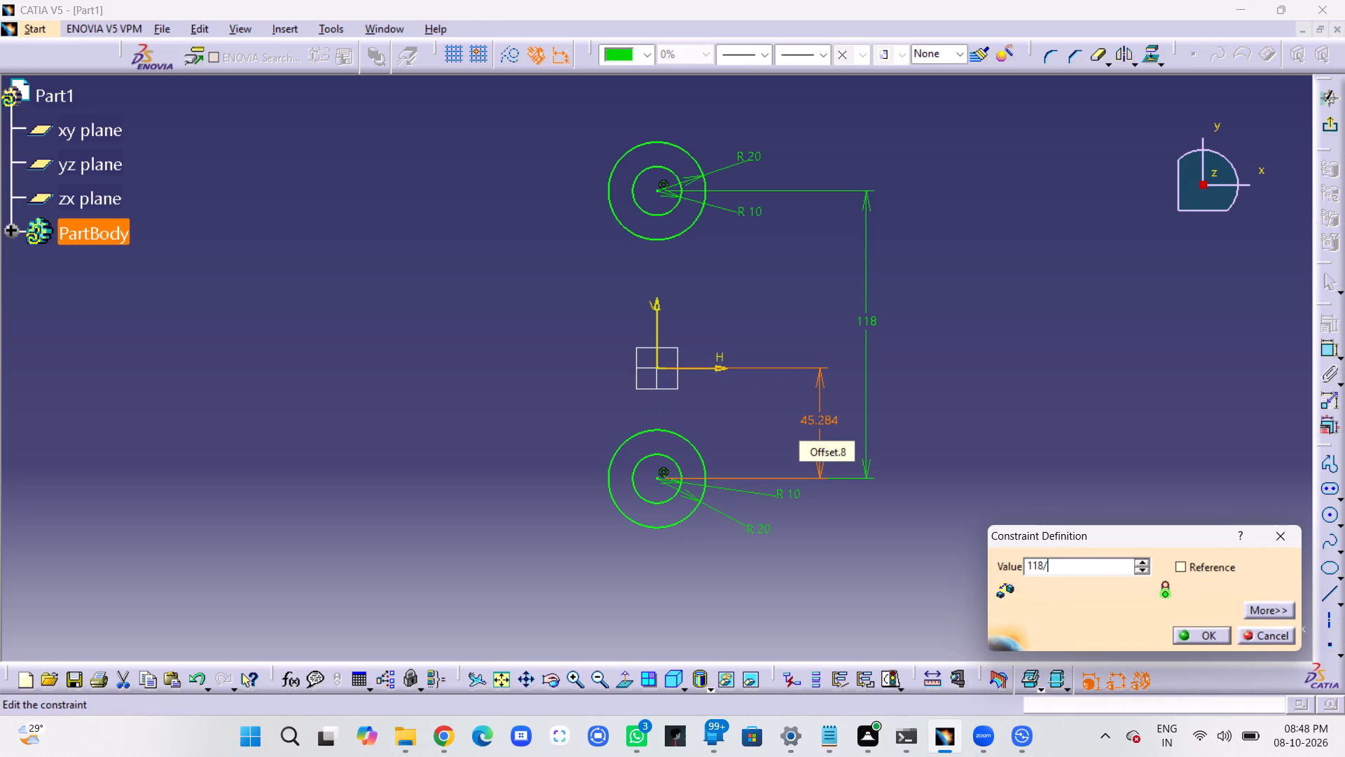
pyautogui.press('2')
pyautogui.press('Return')
pyautogui.click(969, 428)
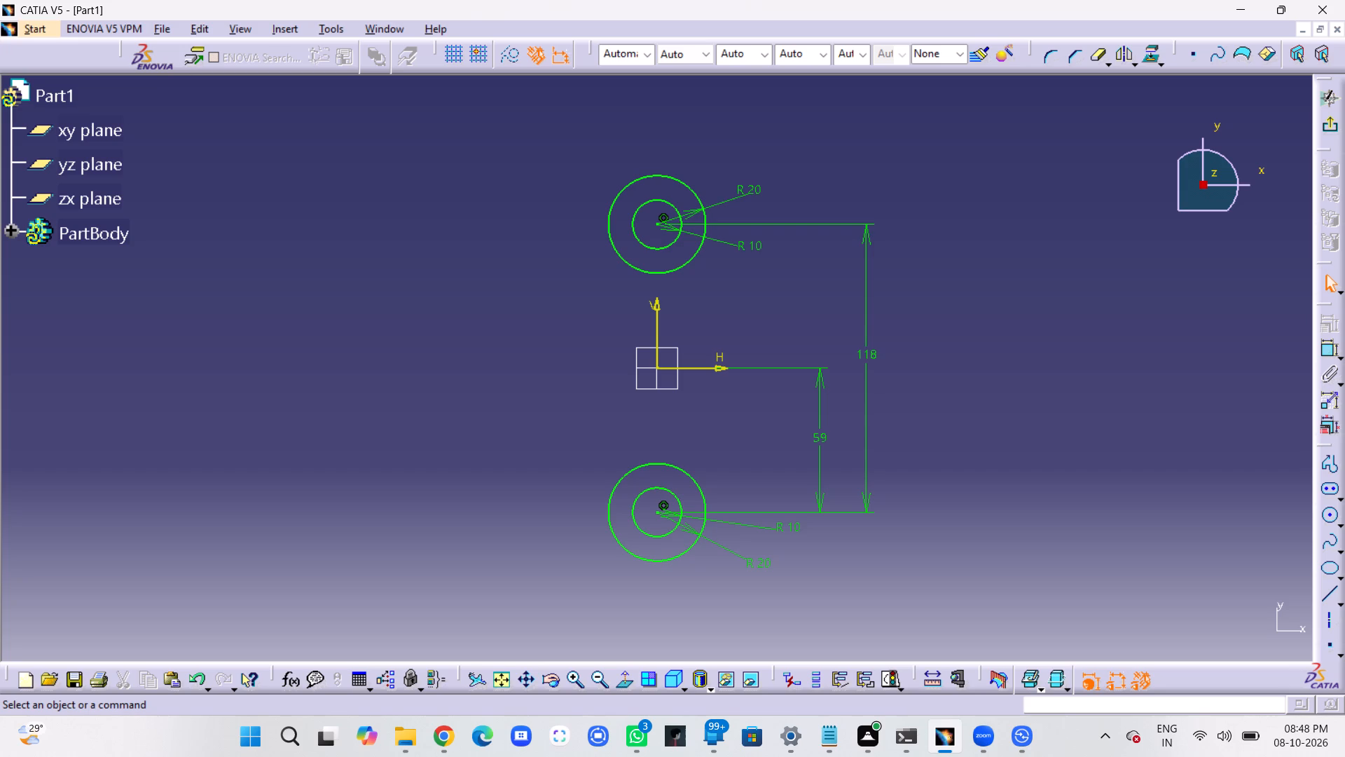
# Draw a vertical elongated hole between the two circle pairs on the positive H side, about 39.5 mm between centres and about 10.7 mm radius.
pyautogui.moveTo(881, 333); pyautogui.dragTo(860, 363, button='middle')
pyautogui.moveTo(844, 362); pyautogui.dragTo(837, 362, button='middle')
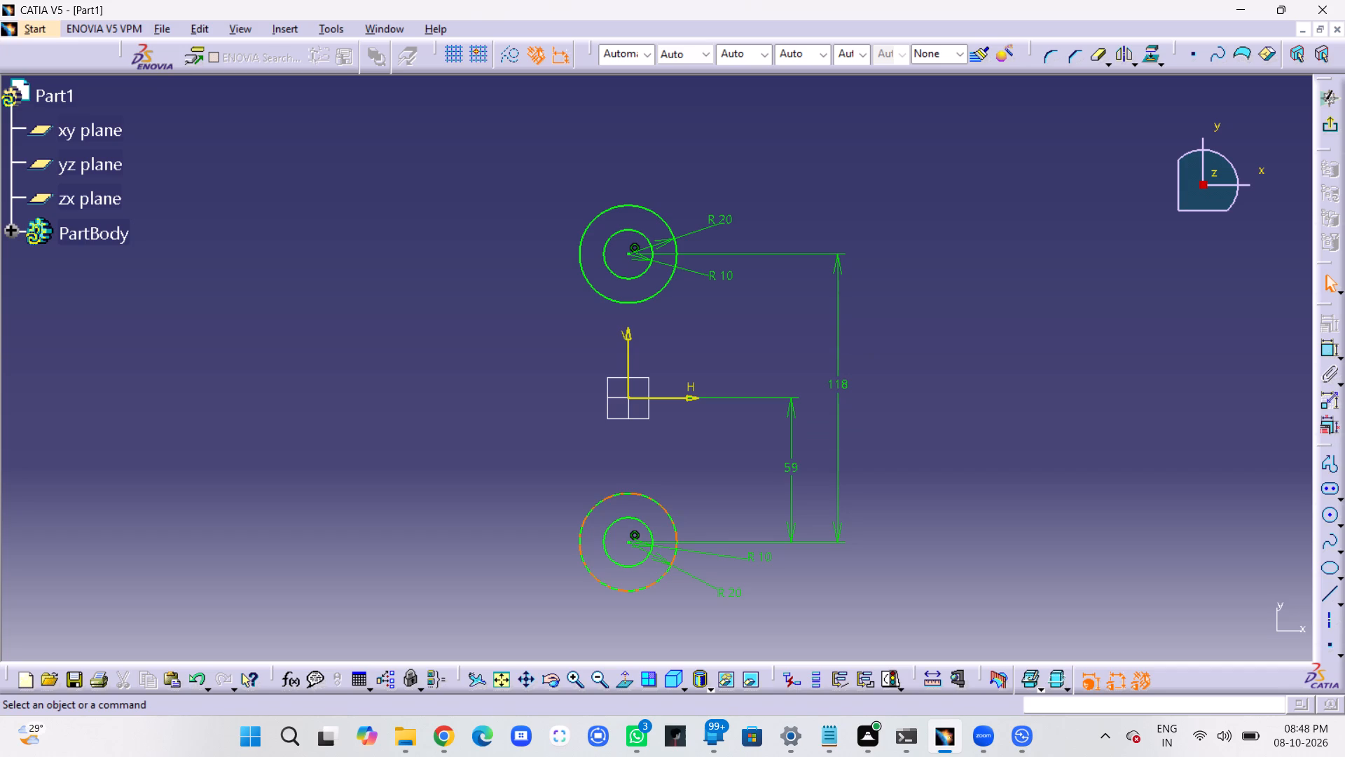
pyautogui.moveTo(698, 467); pyautogui.dragTo(792, 455, button='middle')
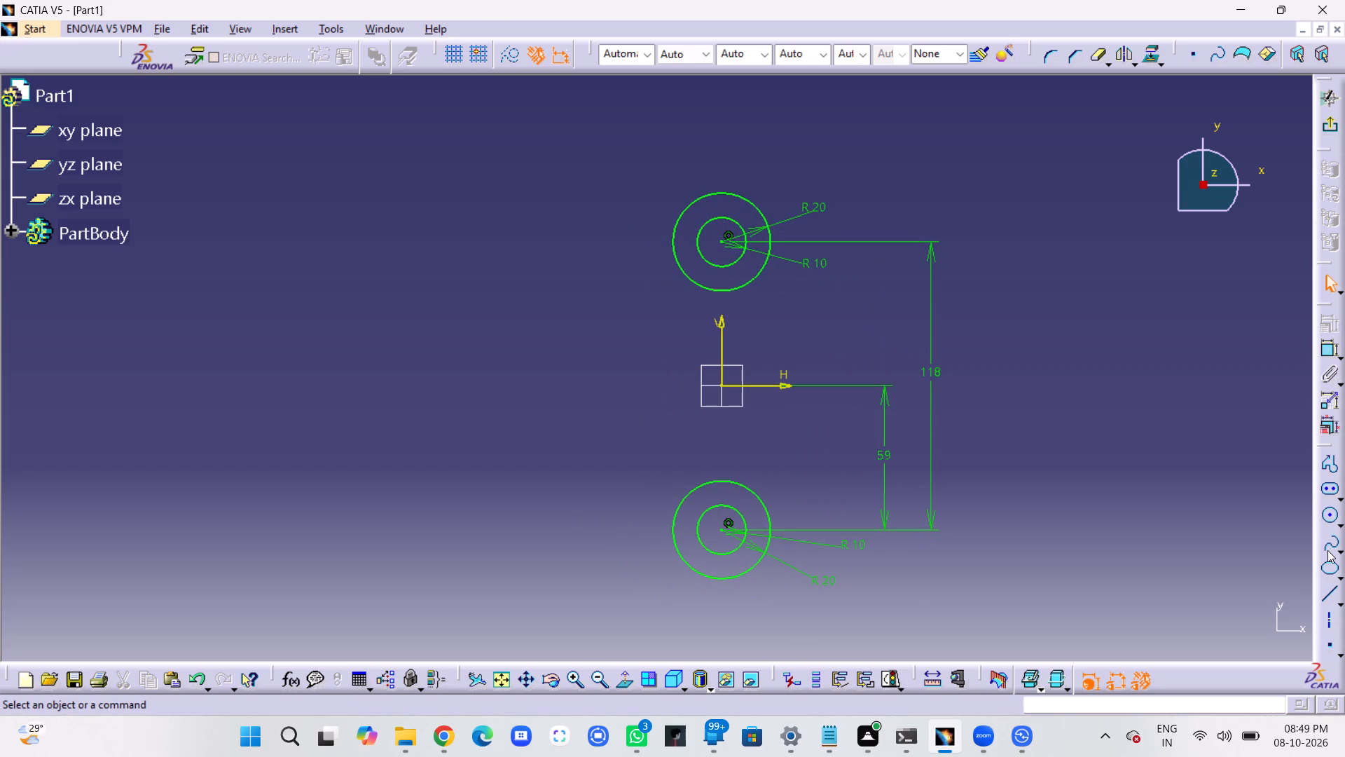
pyautogui.click(1329, 488)
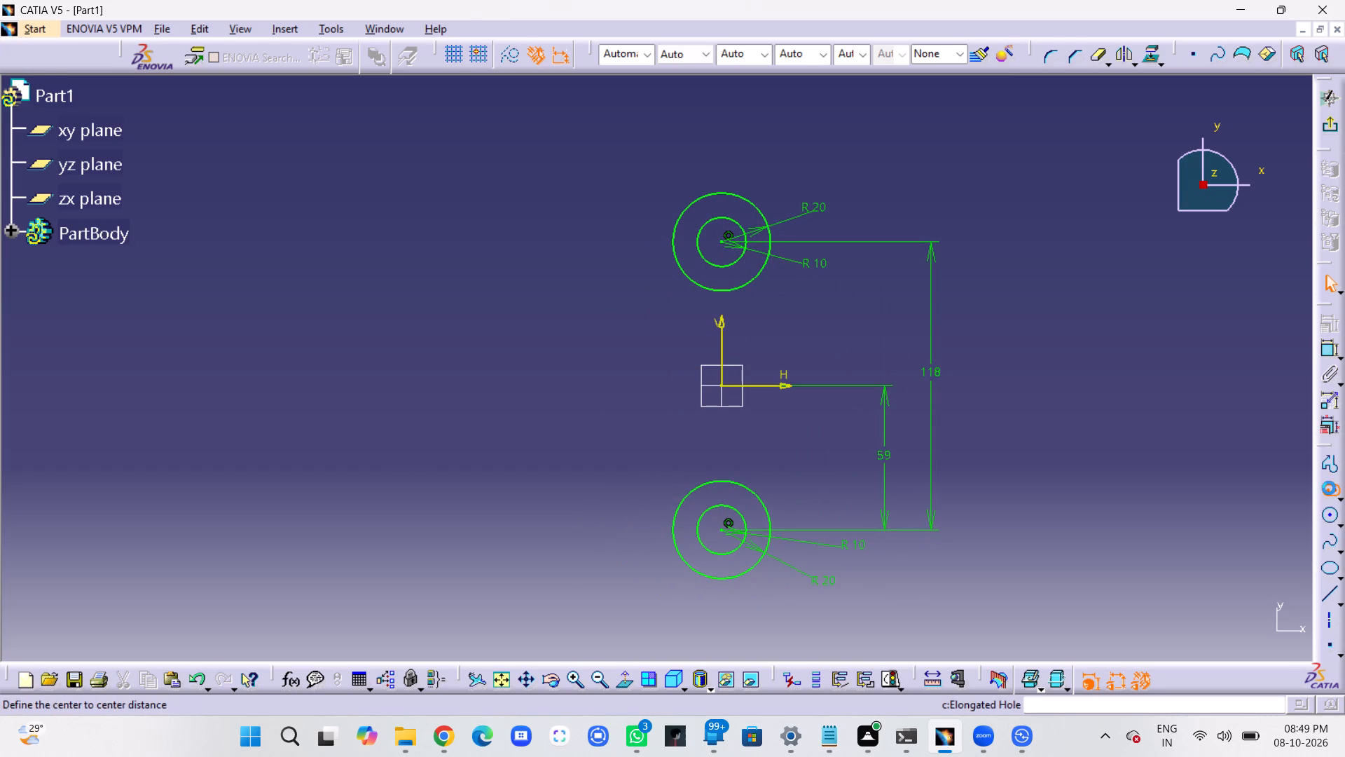
pyautogui.click(855, 342)
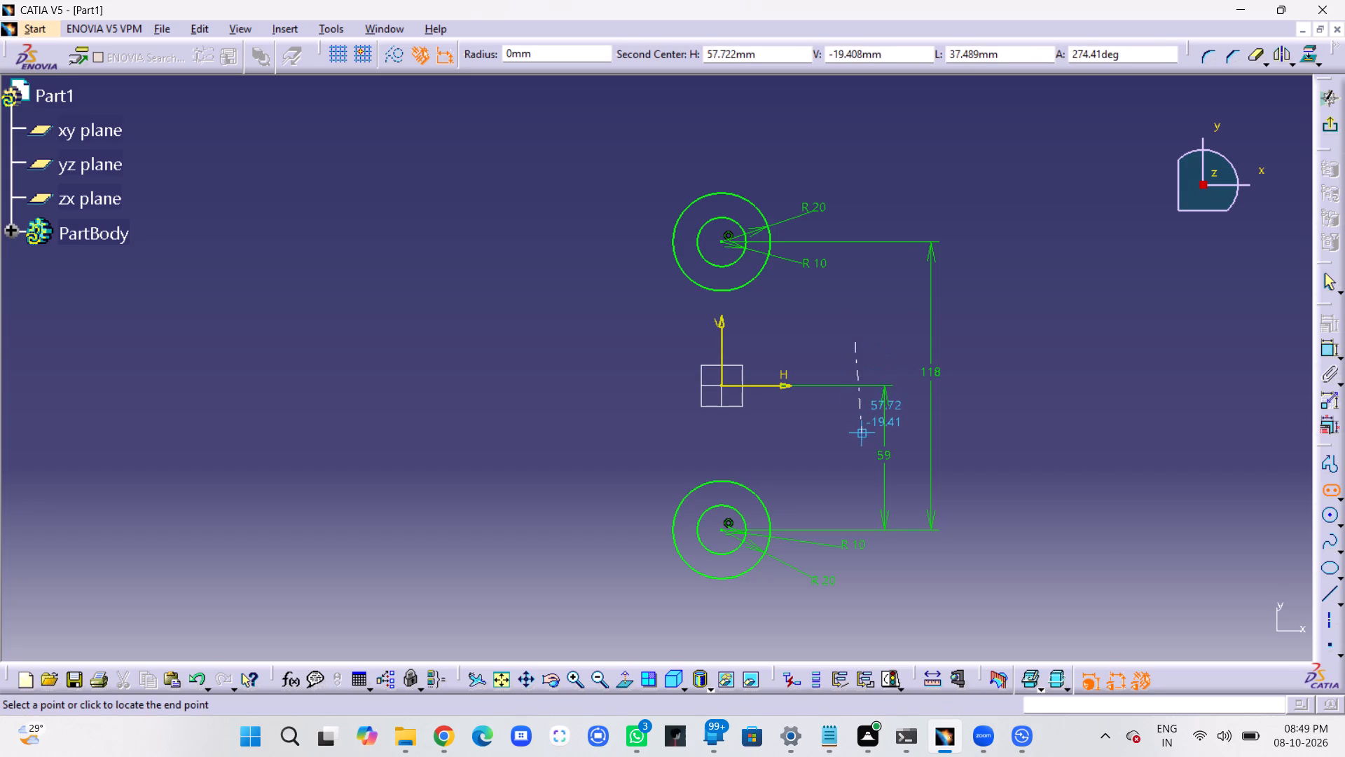
pyautogui.click(857, 438)
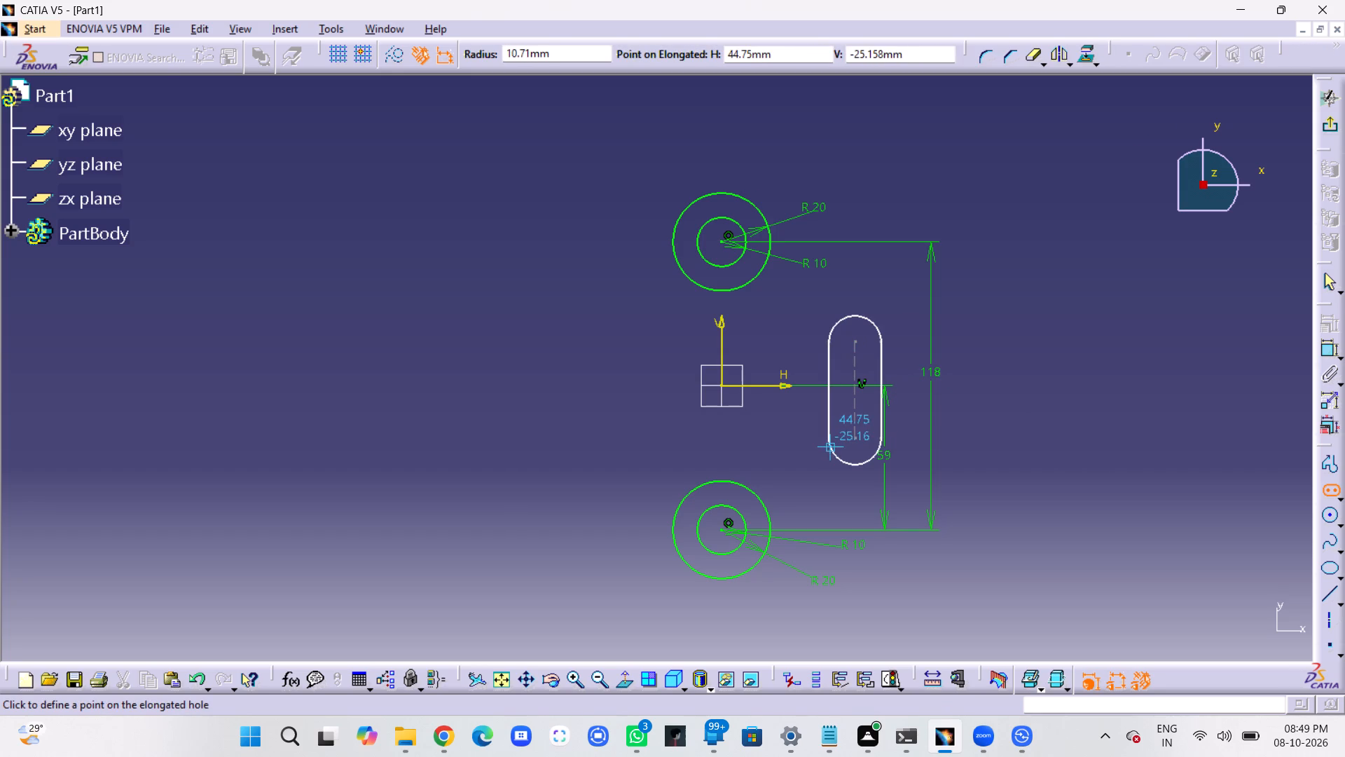
pyautogui.click(829, 446)
pyautogui.click(1033, 387)
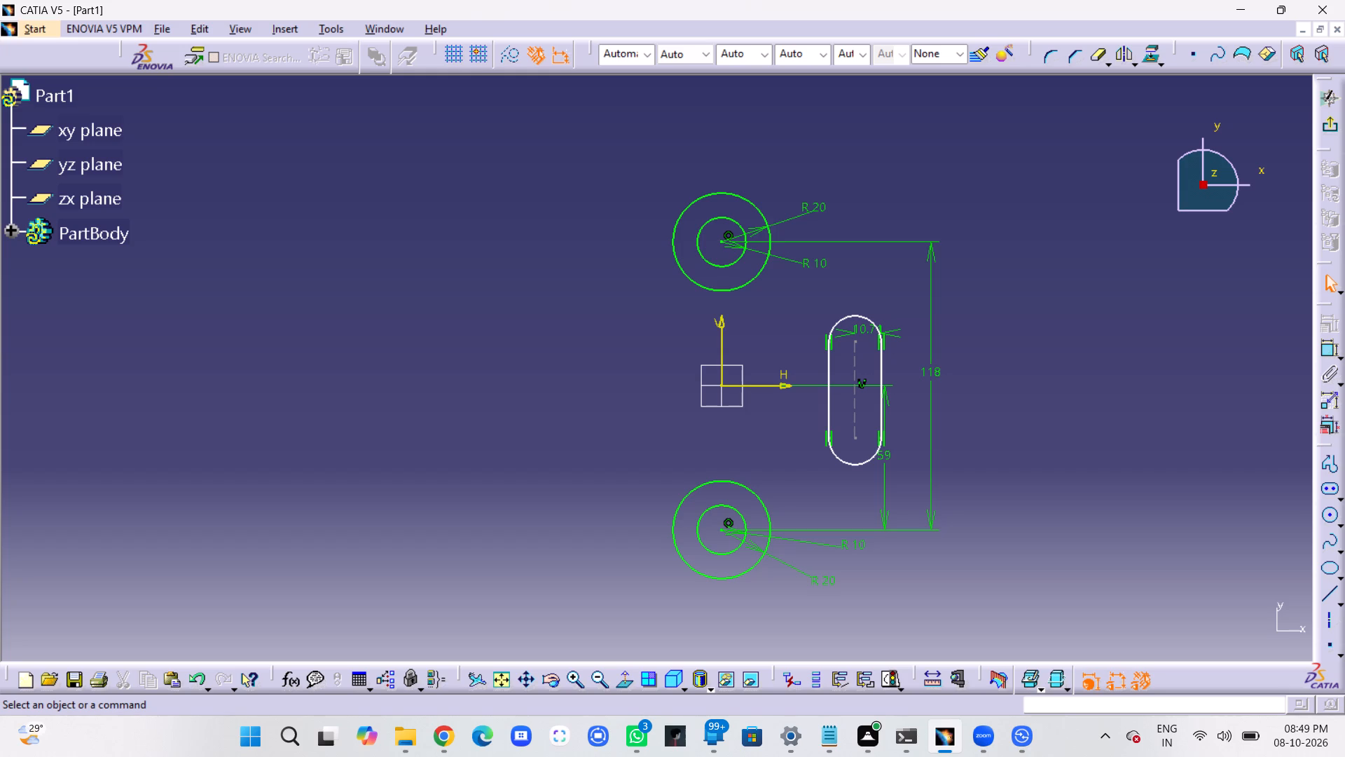
# Delete the automatically created radius dimension at the top of the elongated hole.
pyautogui.click(863, 328)
pyautogui.press('Delete')
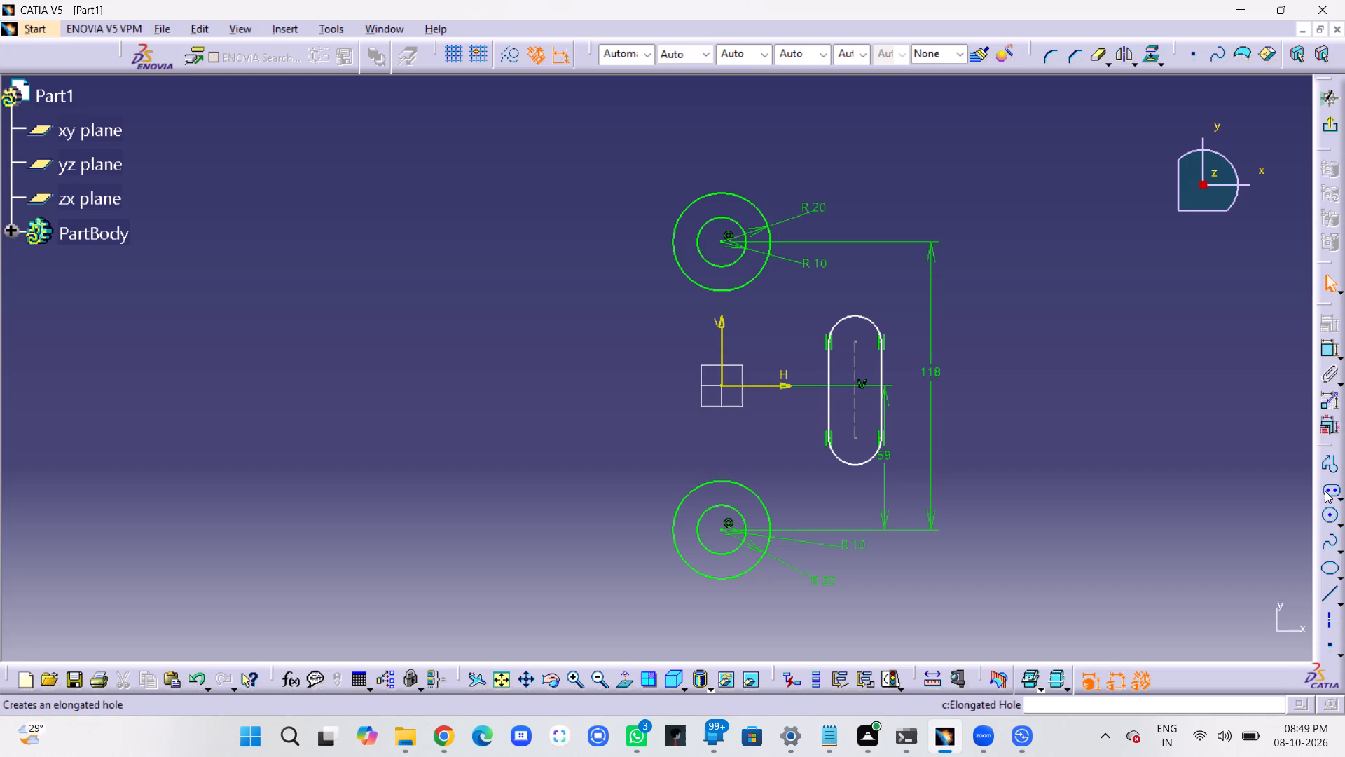
# Add a radius constraint to the elongated hole's lower arc and set it to 8 mm.
pyautogui.click(1330, 354)
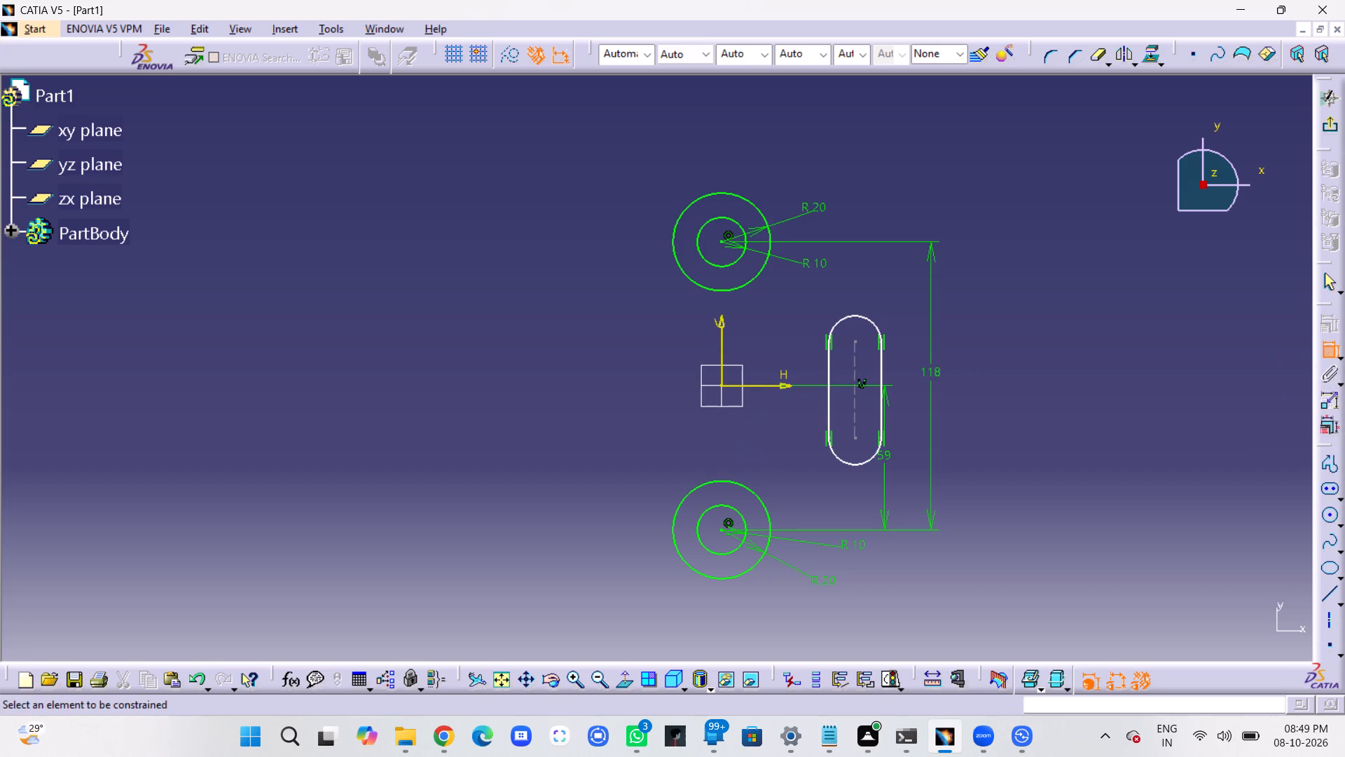
pyautogui.click(840, 458)
pyautogui.click(974, 456)
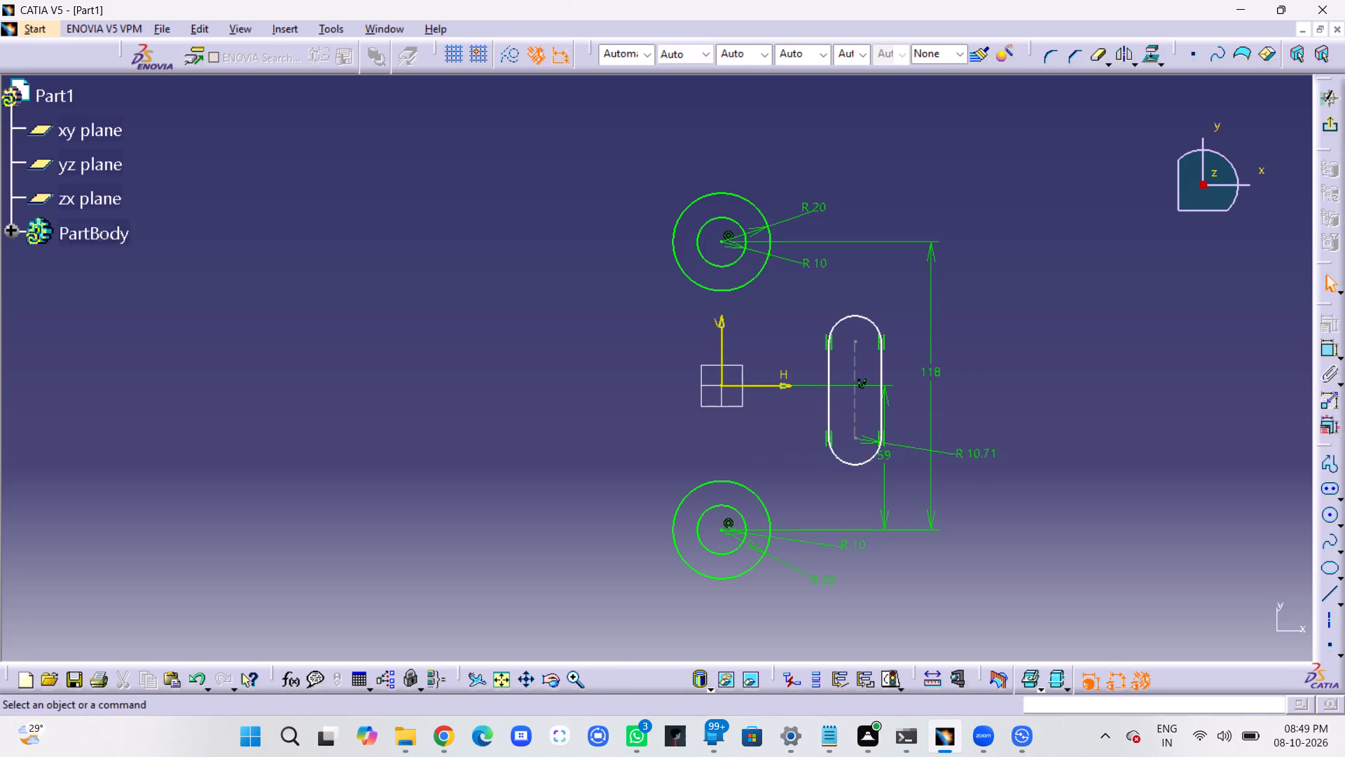
pyautogui.doubleClick(988, 452)
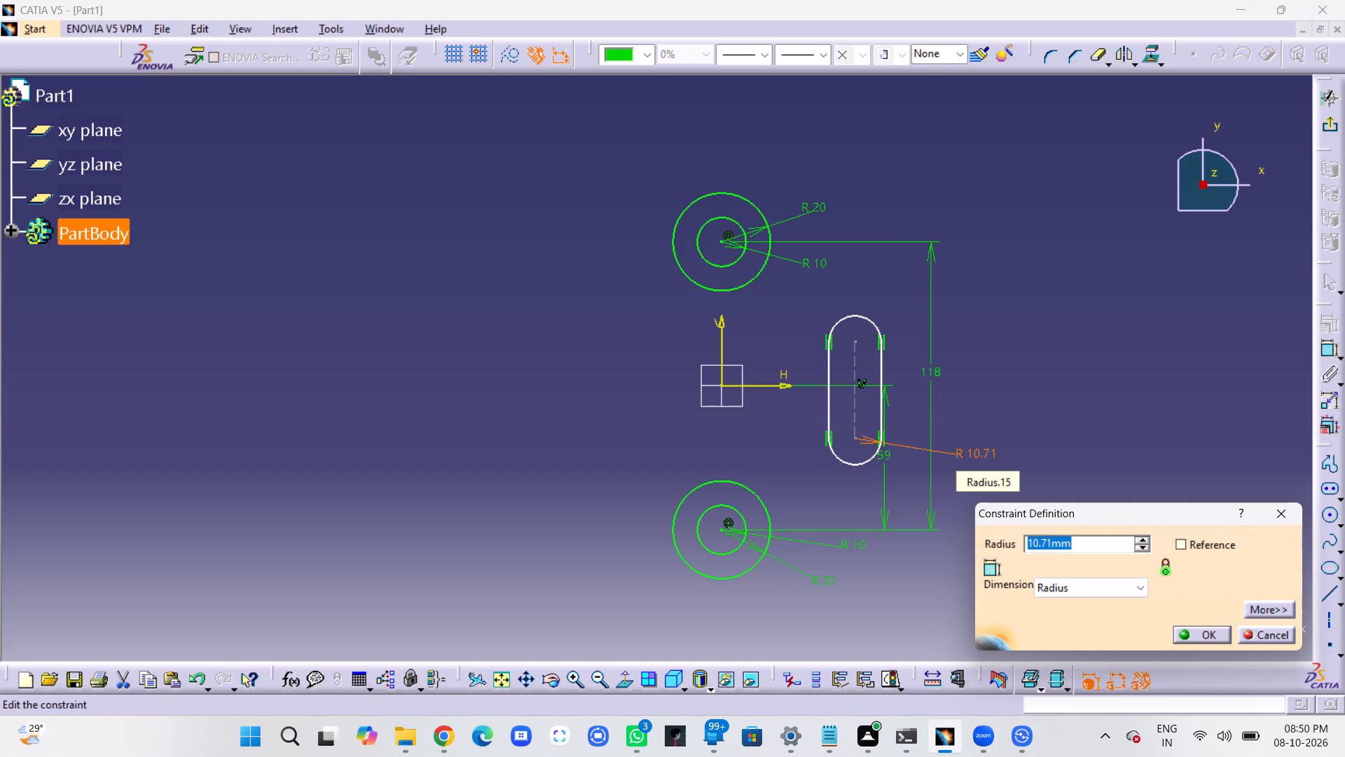
pyautogui.press('8')
pyautogui.press('Return')
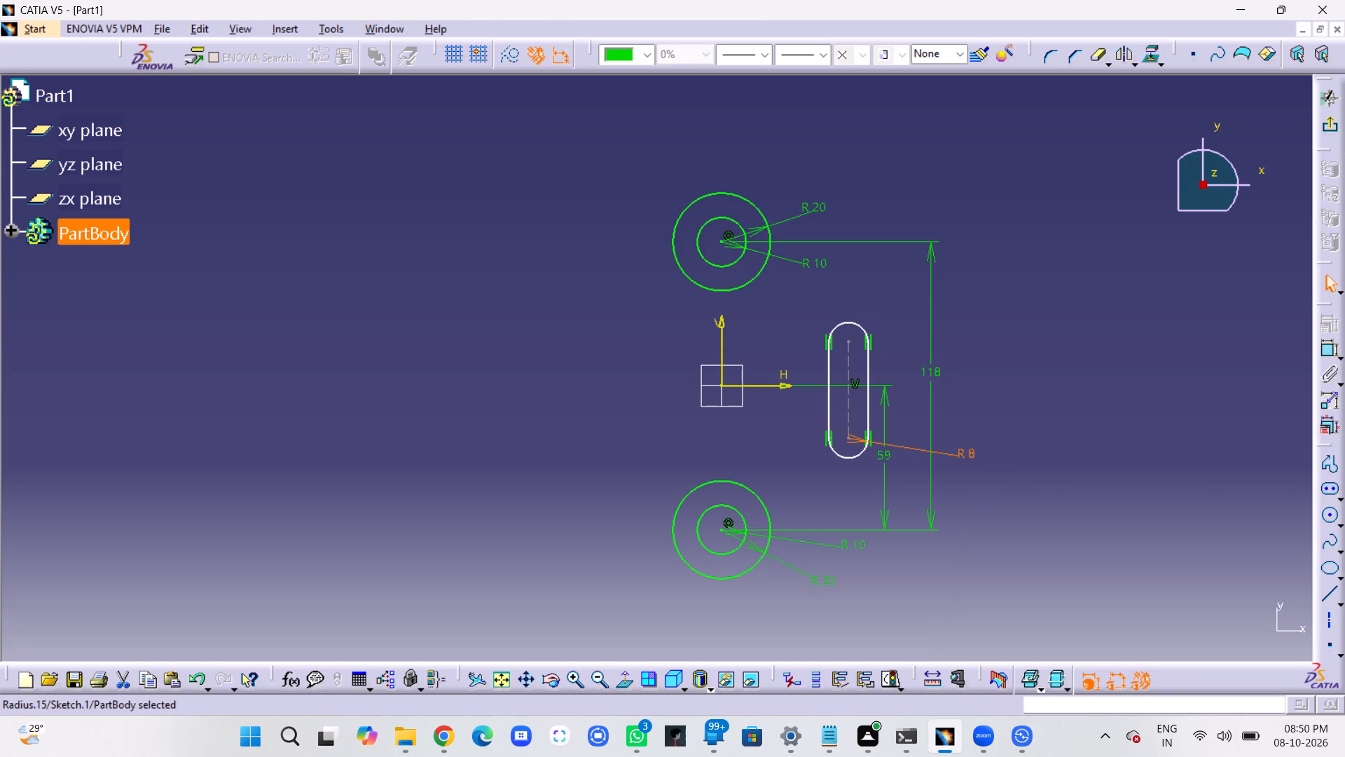
# Change the elongated hole's radius to 13 mm and reposition its dimension label slightly lower.
pyautogui.doubleClick(963, 452)
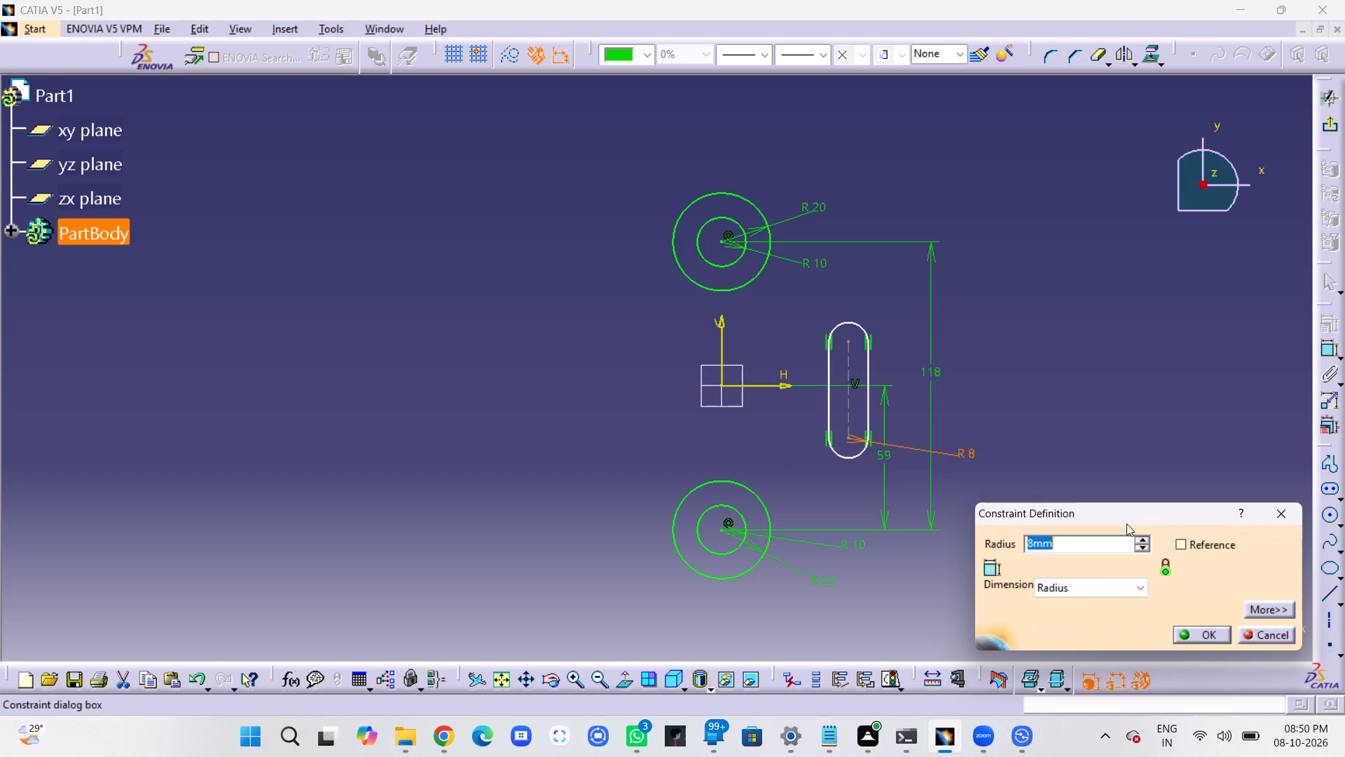
pyautogui.write('13')
pyautogui.press('Return')
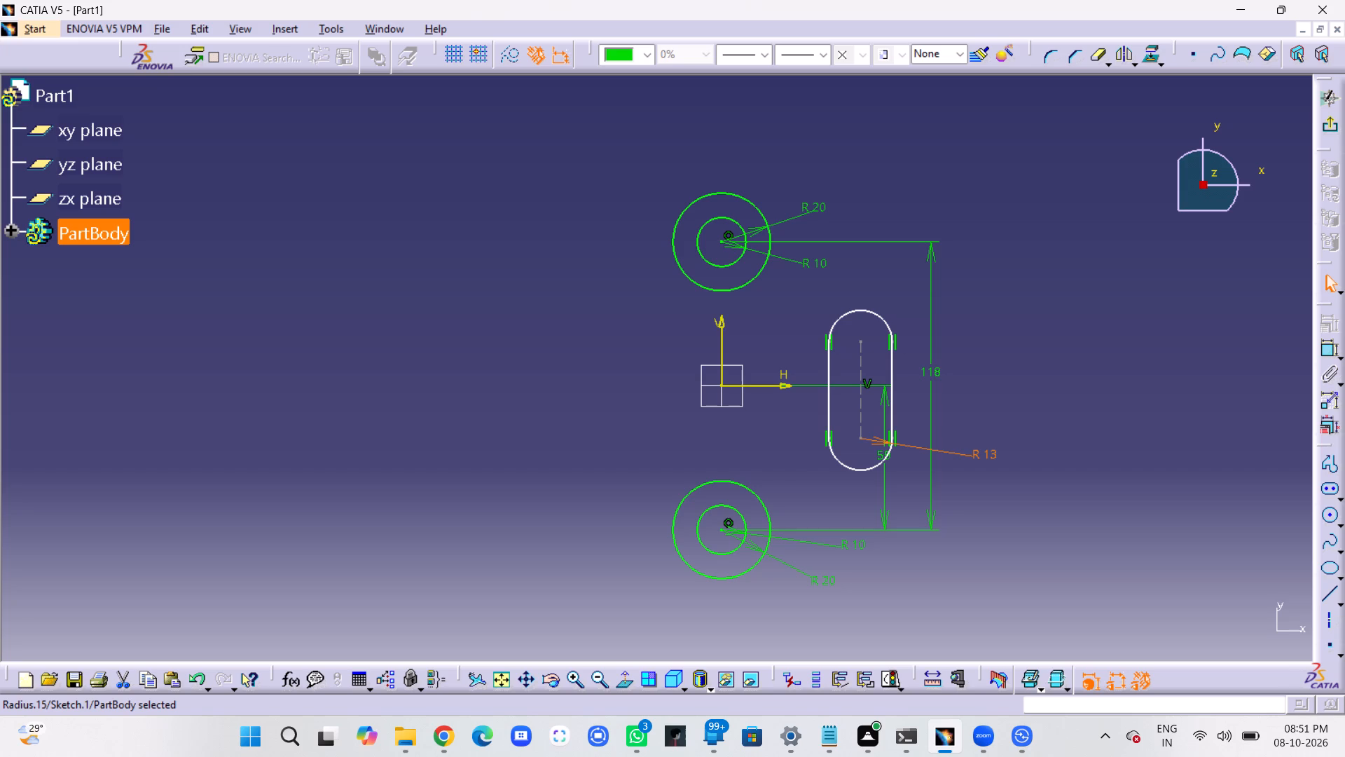
pyautogui.click(1052, 482)
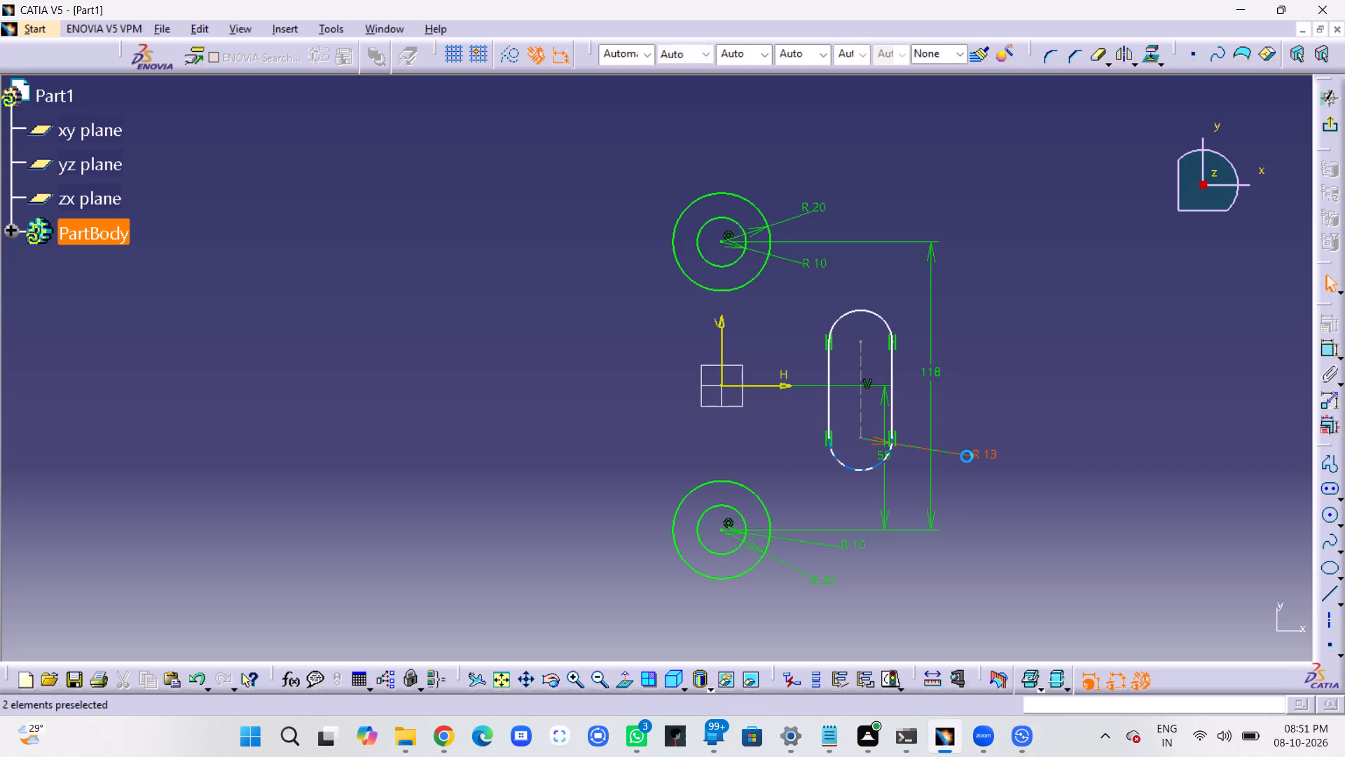
pyautogui.moveTo(976, 456); pyautogui.dragTo(940, 479)
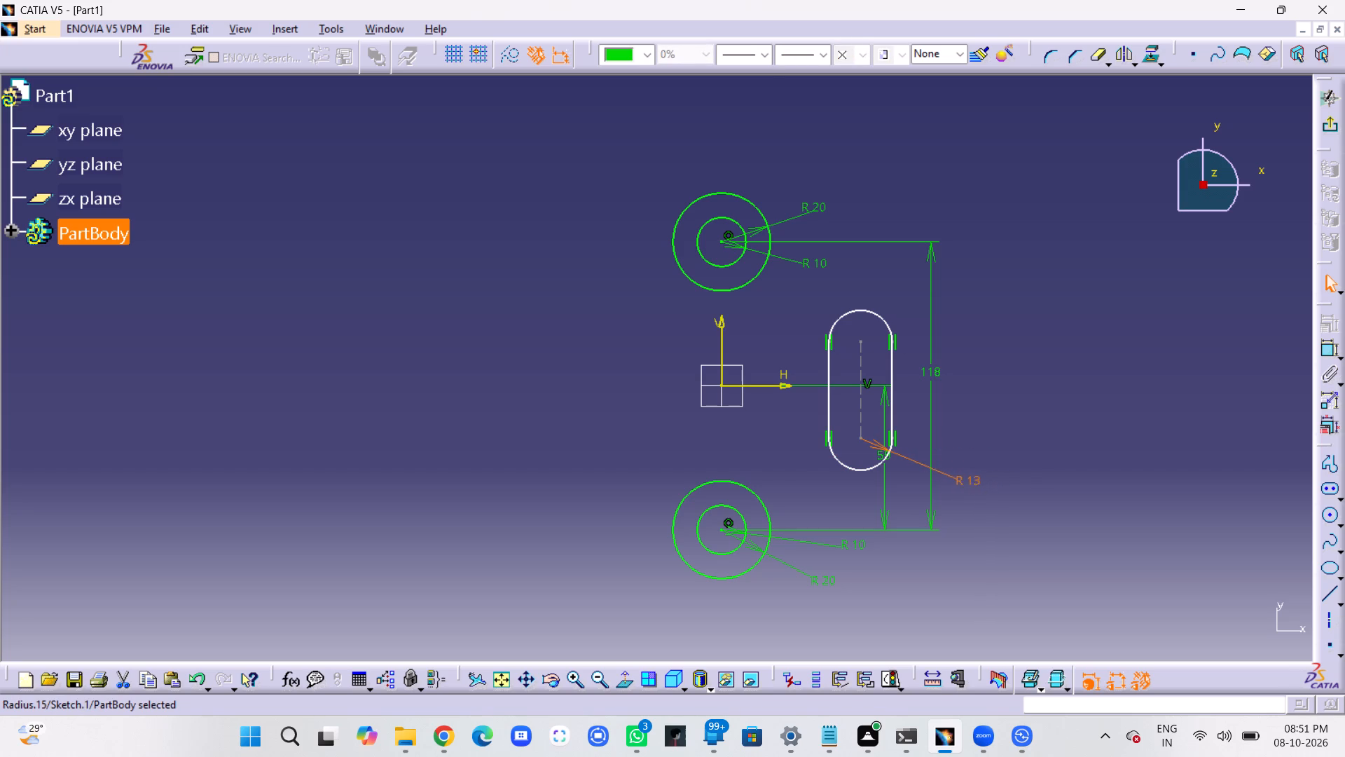
pyautogui.moveTo(940, 479); pyautogui.dragTo(943, 479)
pyautogui.click(1138, 402)
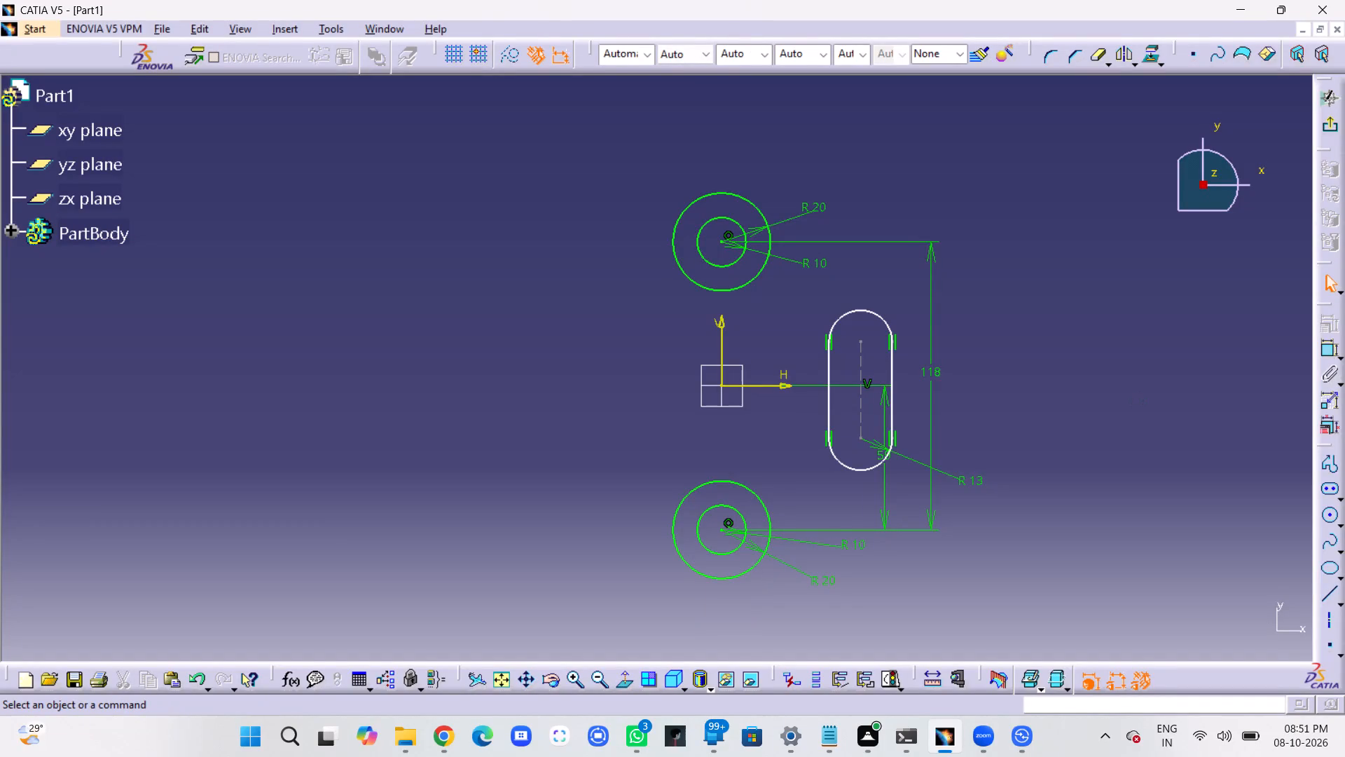
# Constrain the horizontal distance between the elongated hole's centreline and the vertical axis to 40 mm.
pyautogui.click(1330, 344)
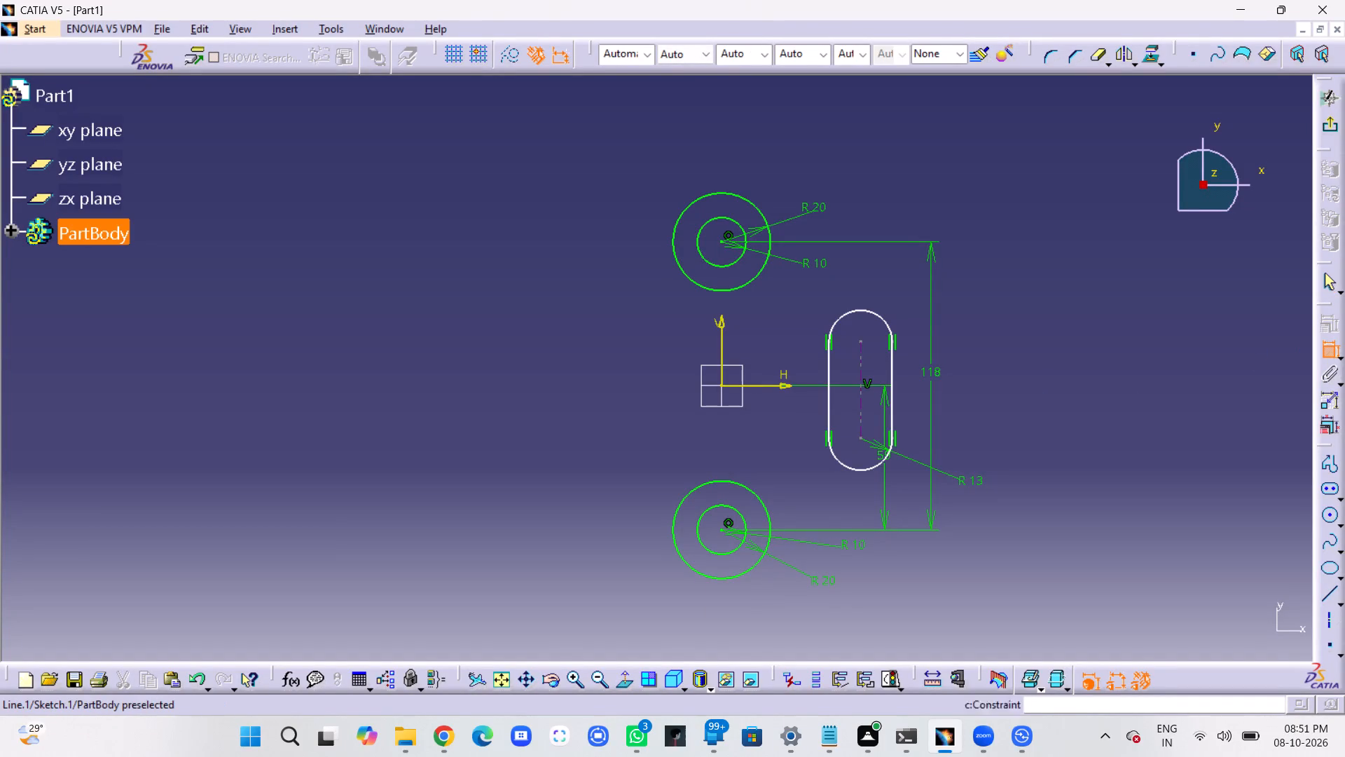
pyautogui.click(860, 373)
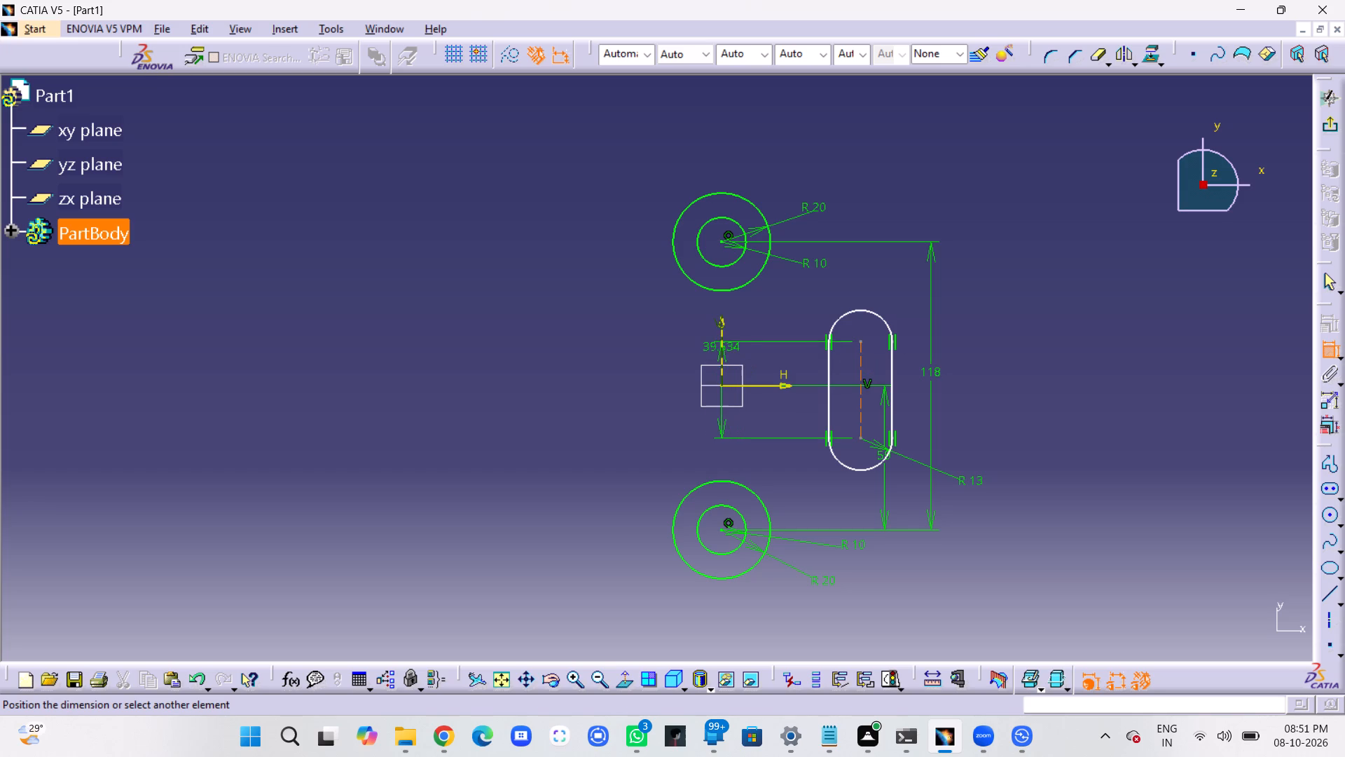
pyautogui.click(722, 351)
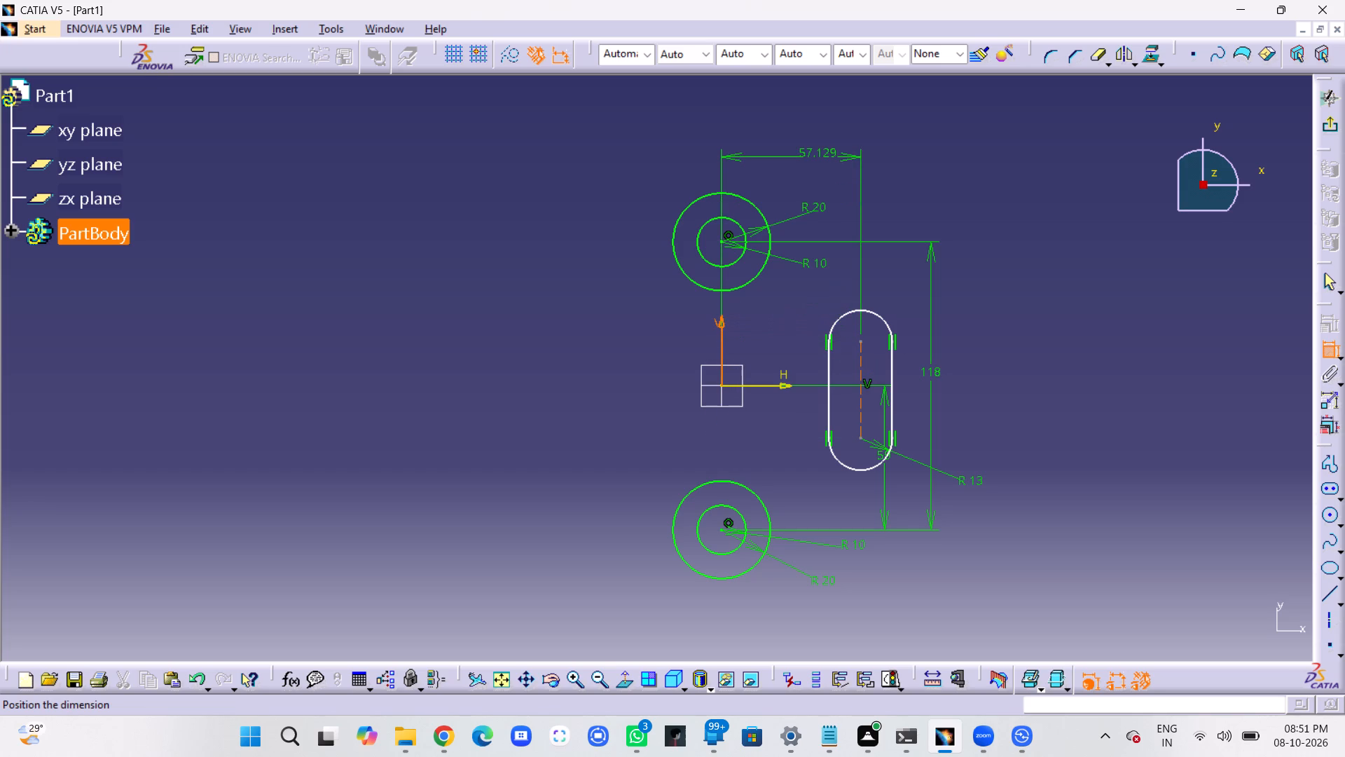
pyautogui.click(818, 156)
pyautogui.doubleClick(818, 153)
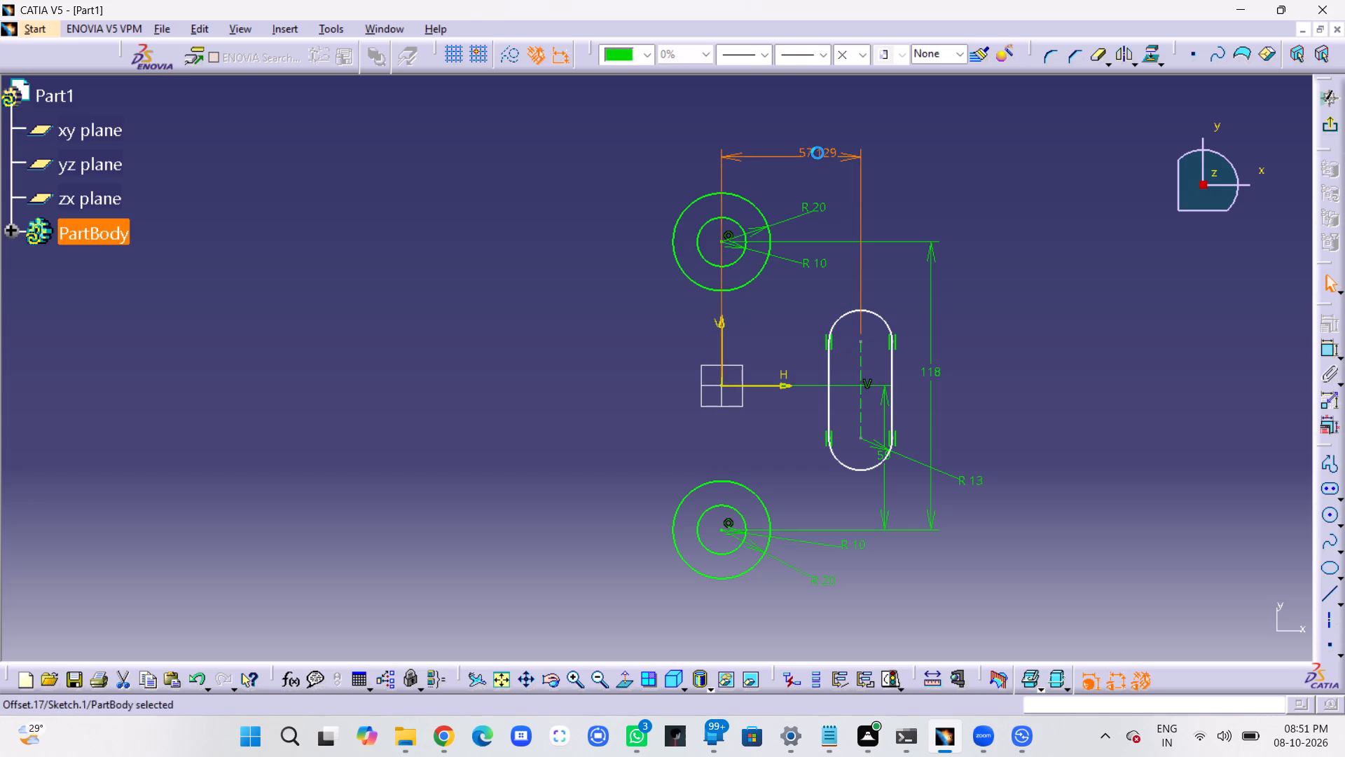
pyautogui.write('40')
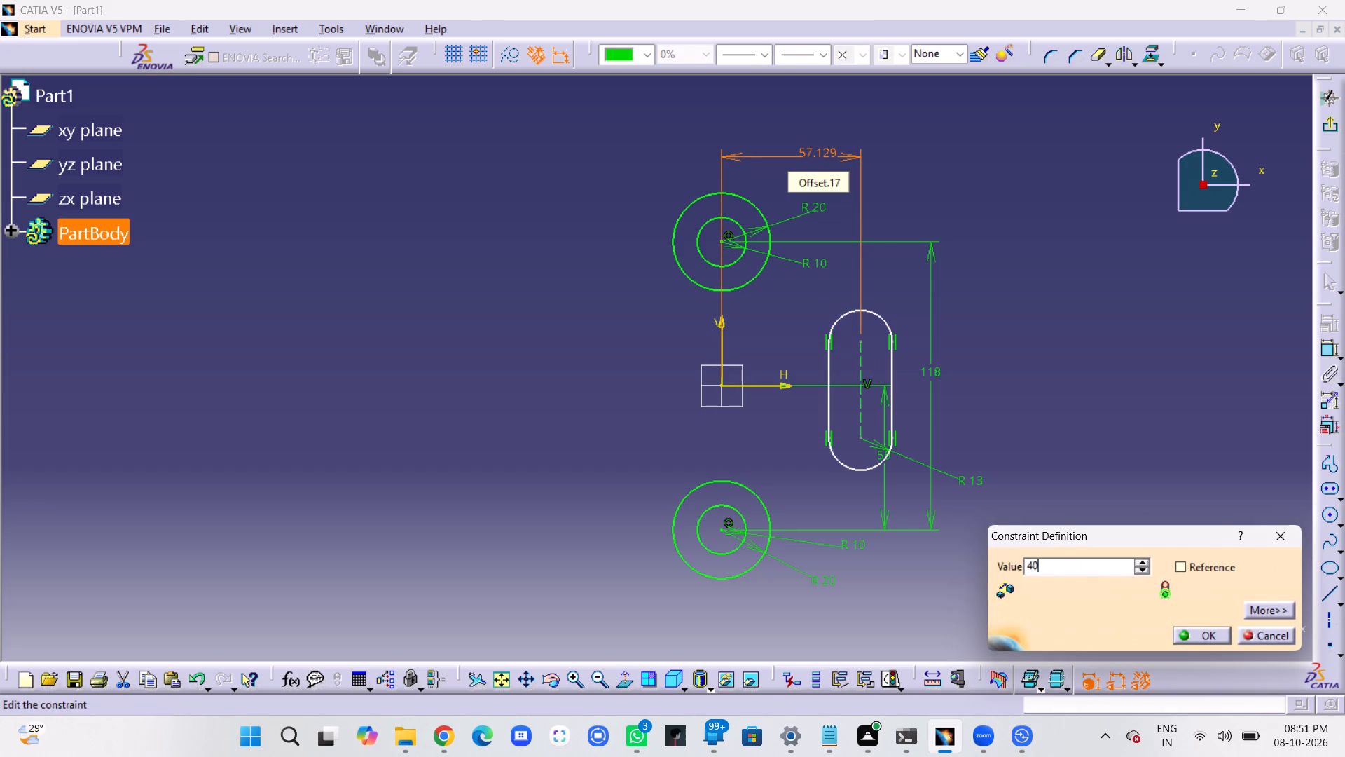
pyautogui.press('Return')
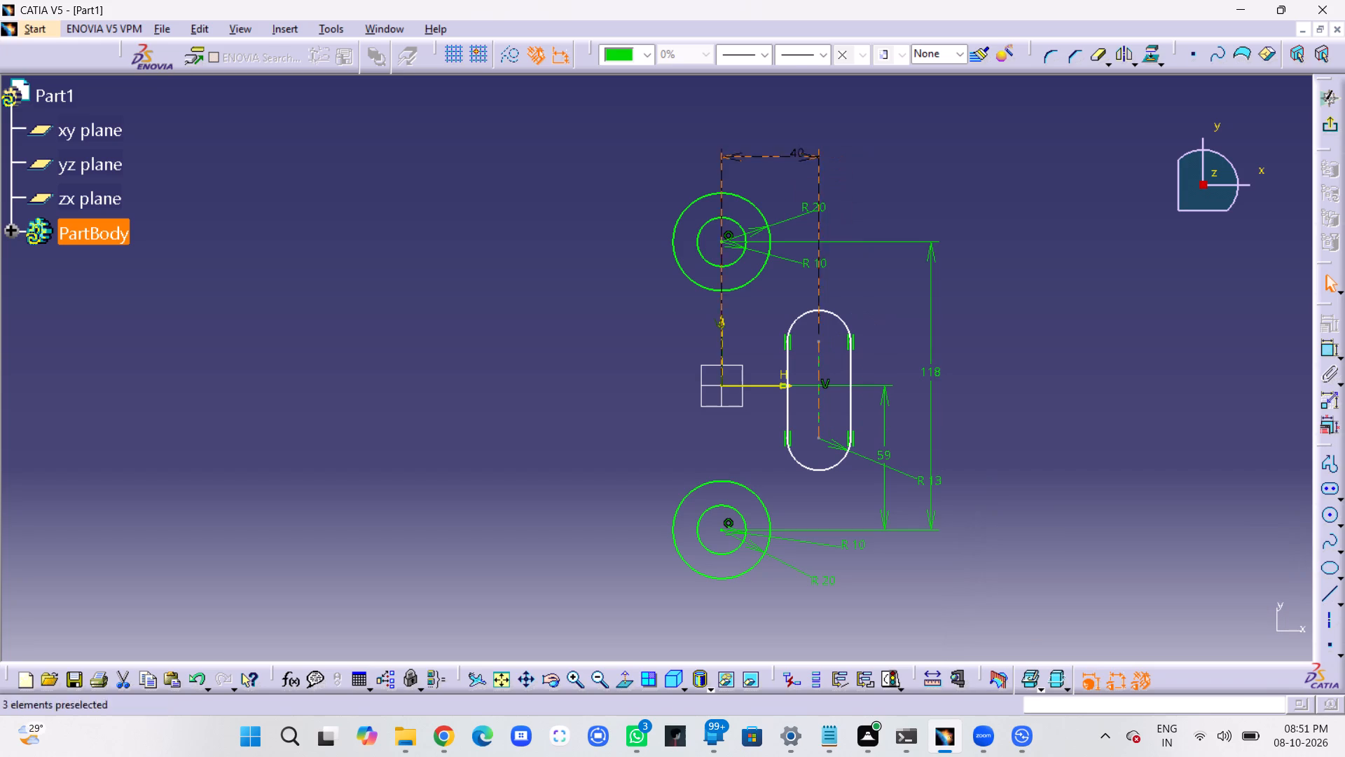
pyautogui.click(1091, 248)
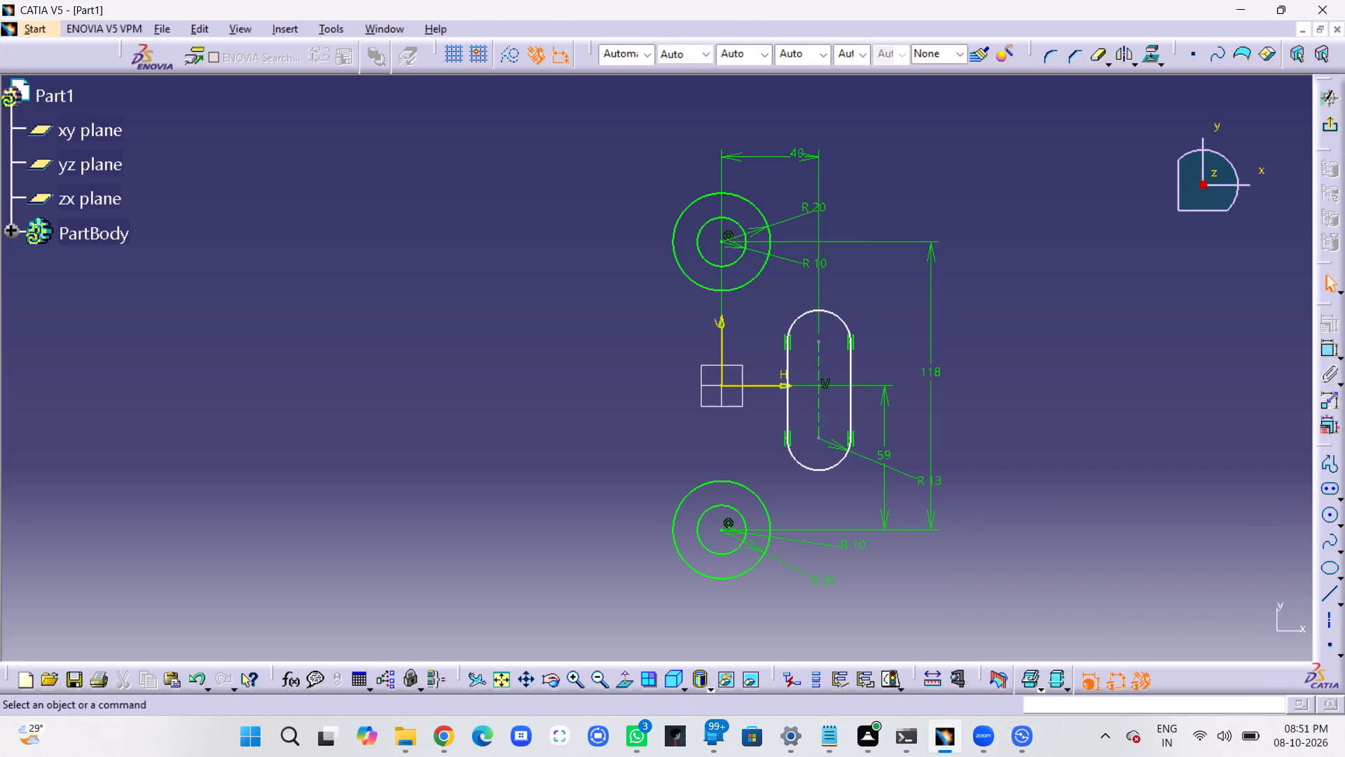
# Constrain the length of the elongated hole's centreline to 30 mm.
pyautogui.click(1326, 348)
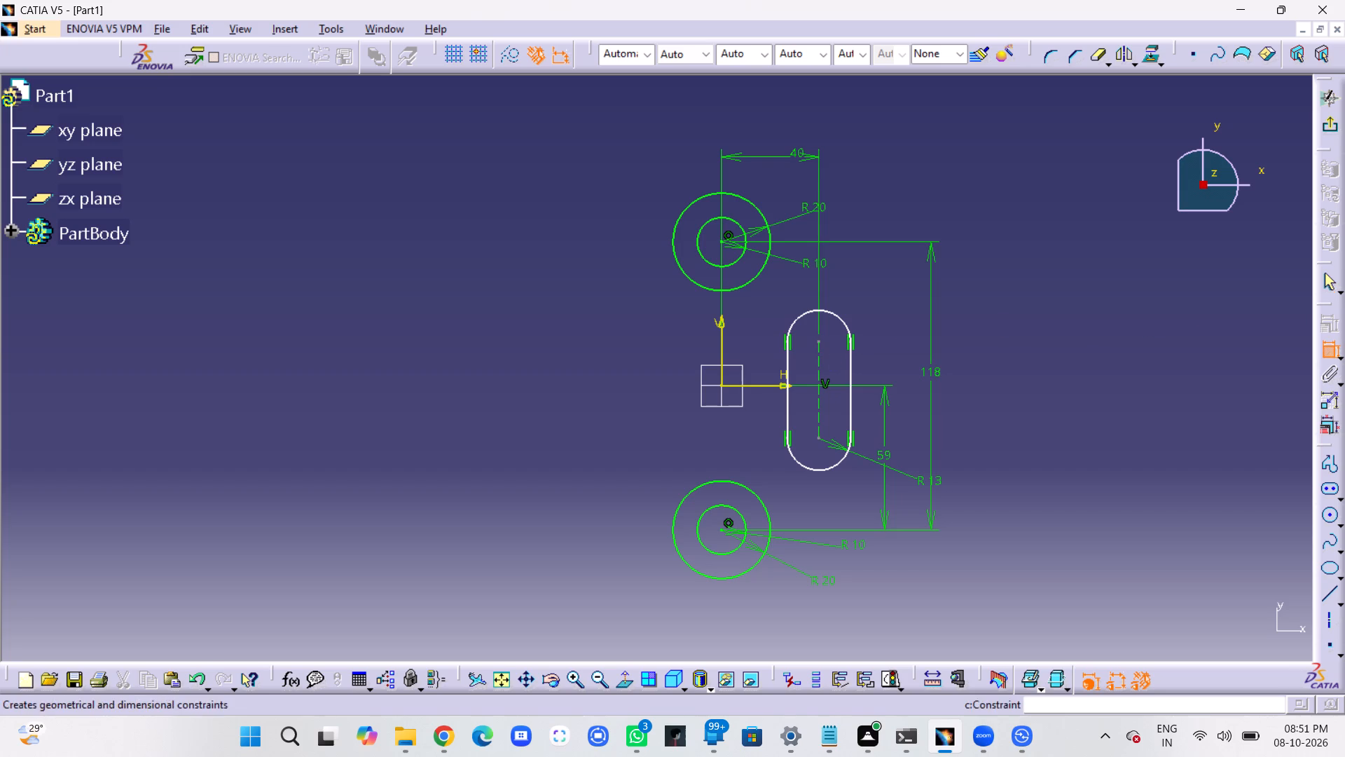
pyautogui.click(820, 364)
pyautogui.click(991, 395)
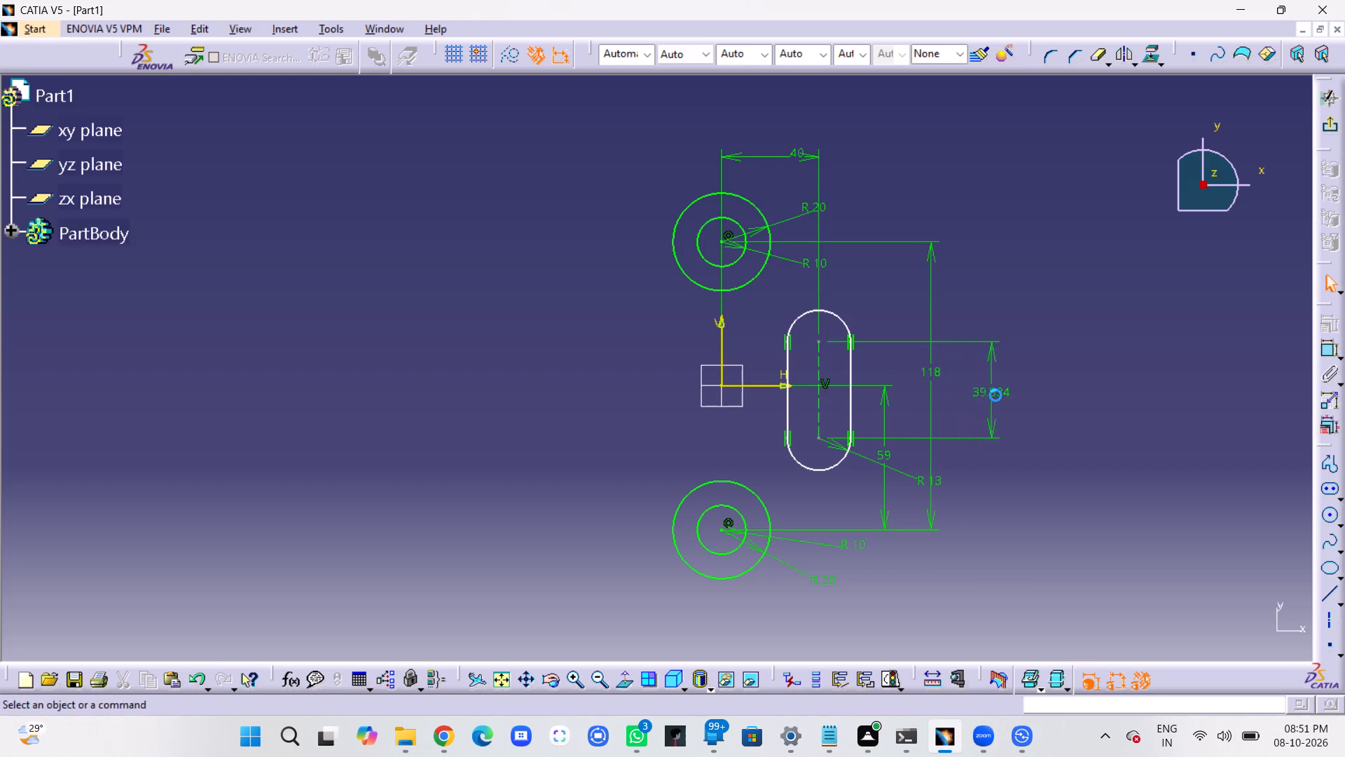
pyautogui.doubleClick(996, 394)
pyautogui.write('30')
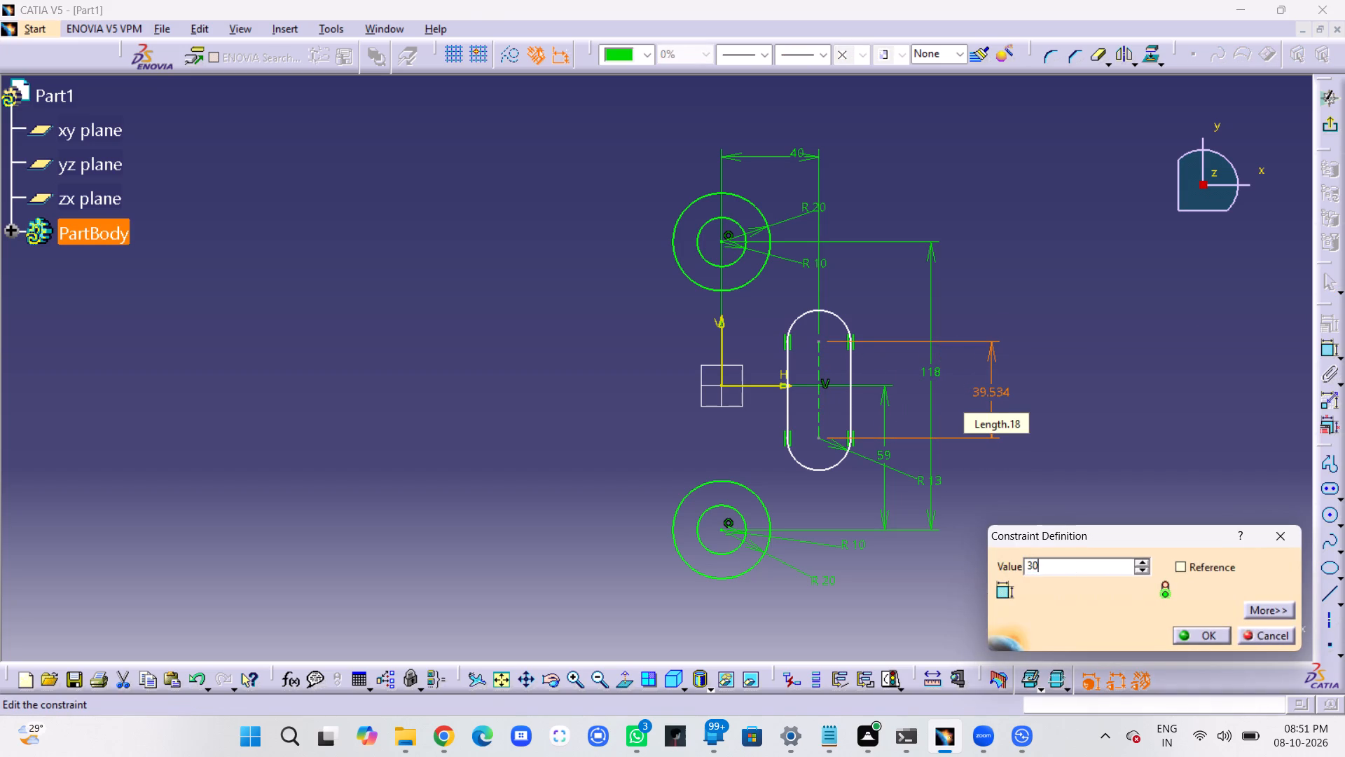
pyautogui.press('Return')
pyautogui.click(1074, 364)
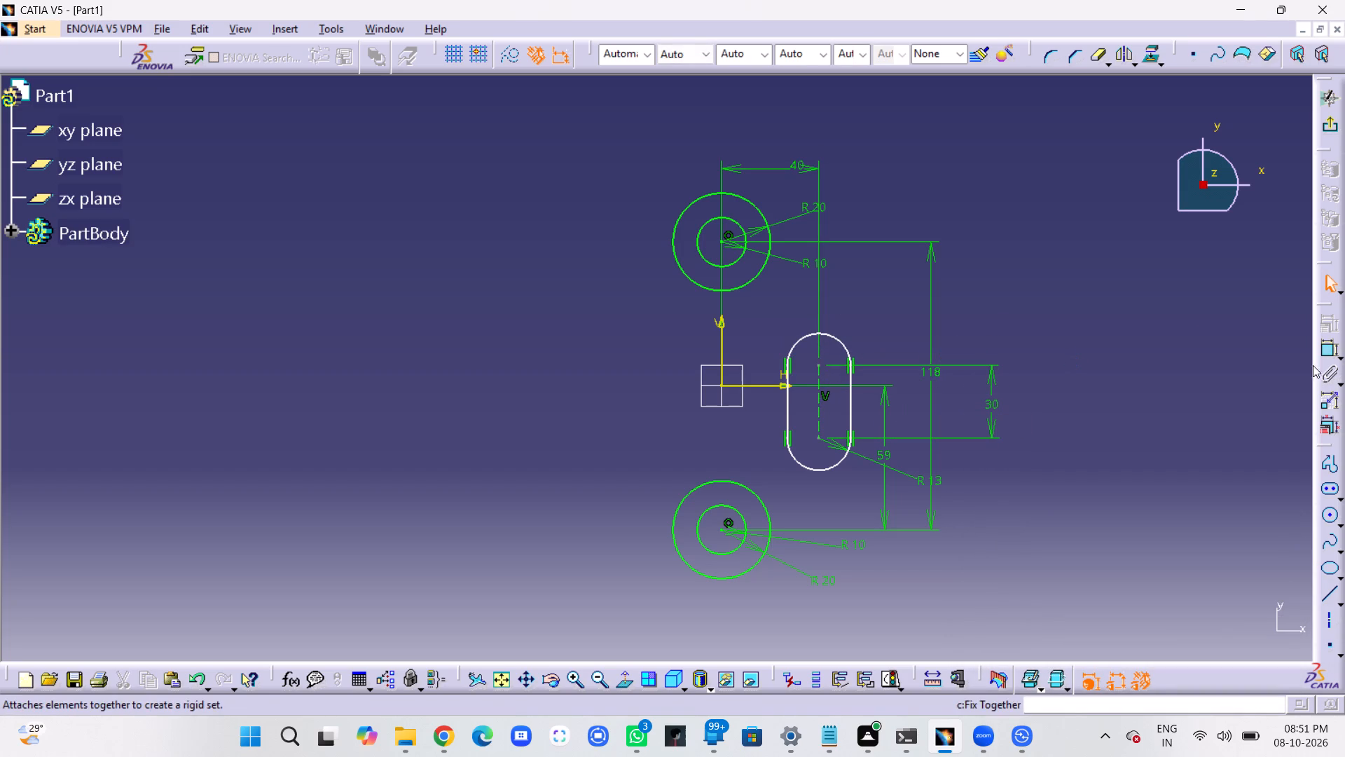
# Constrain the vertical distance between the horizontal axis and the elongated hole's lower centre point to 15 mm.
pyautogui.click(1330, 350)
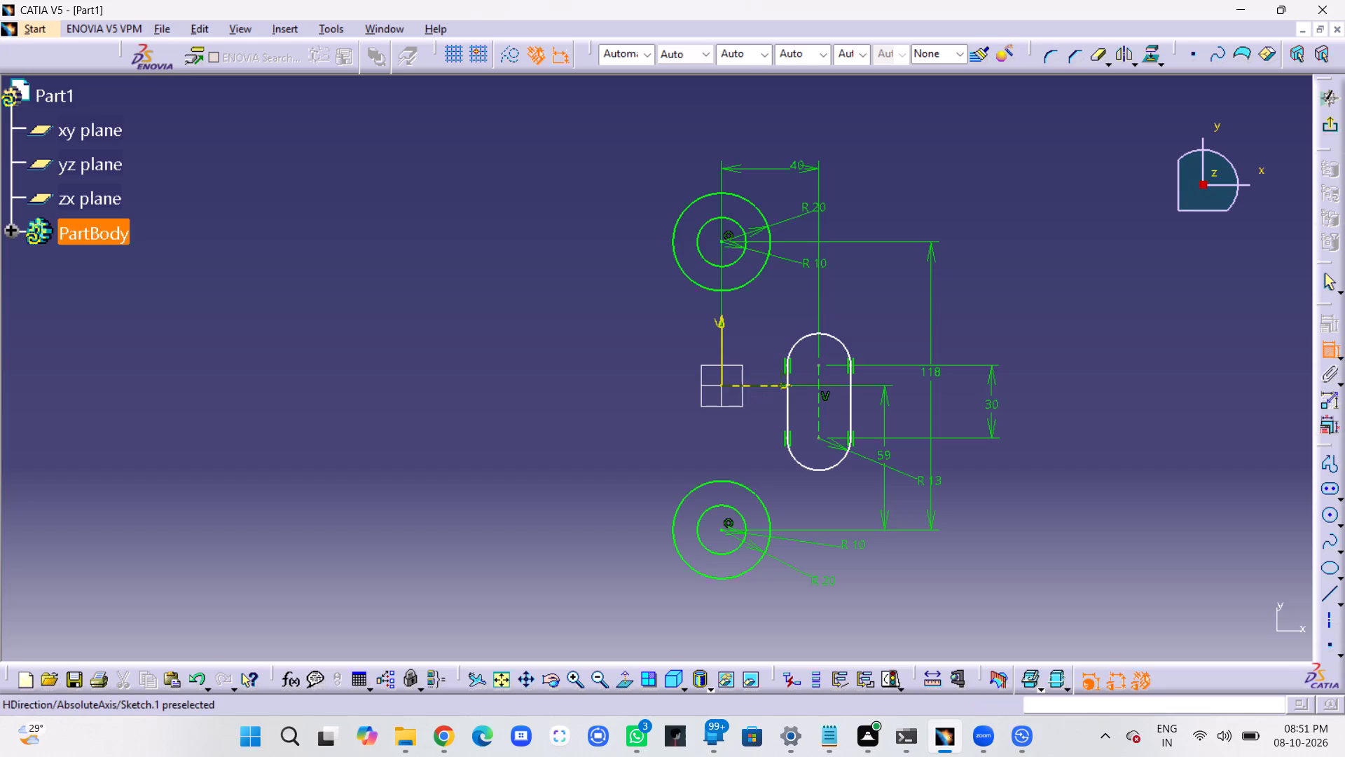
pyautogui.click(756, 385)
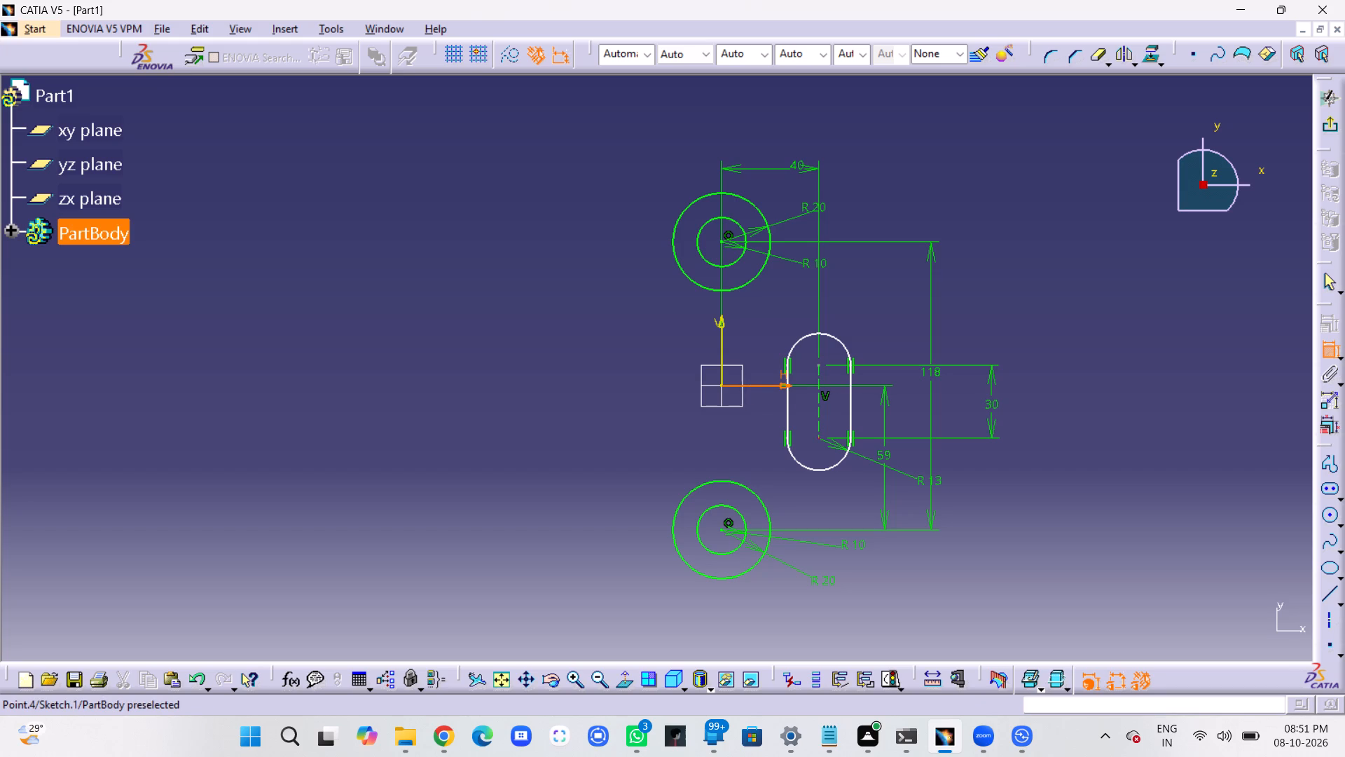
pyautogui.click(820, 437)
pyautogui.click(958, 412)
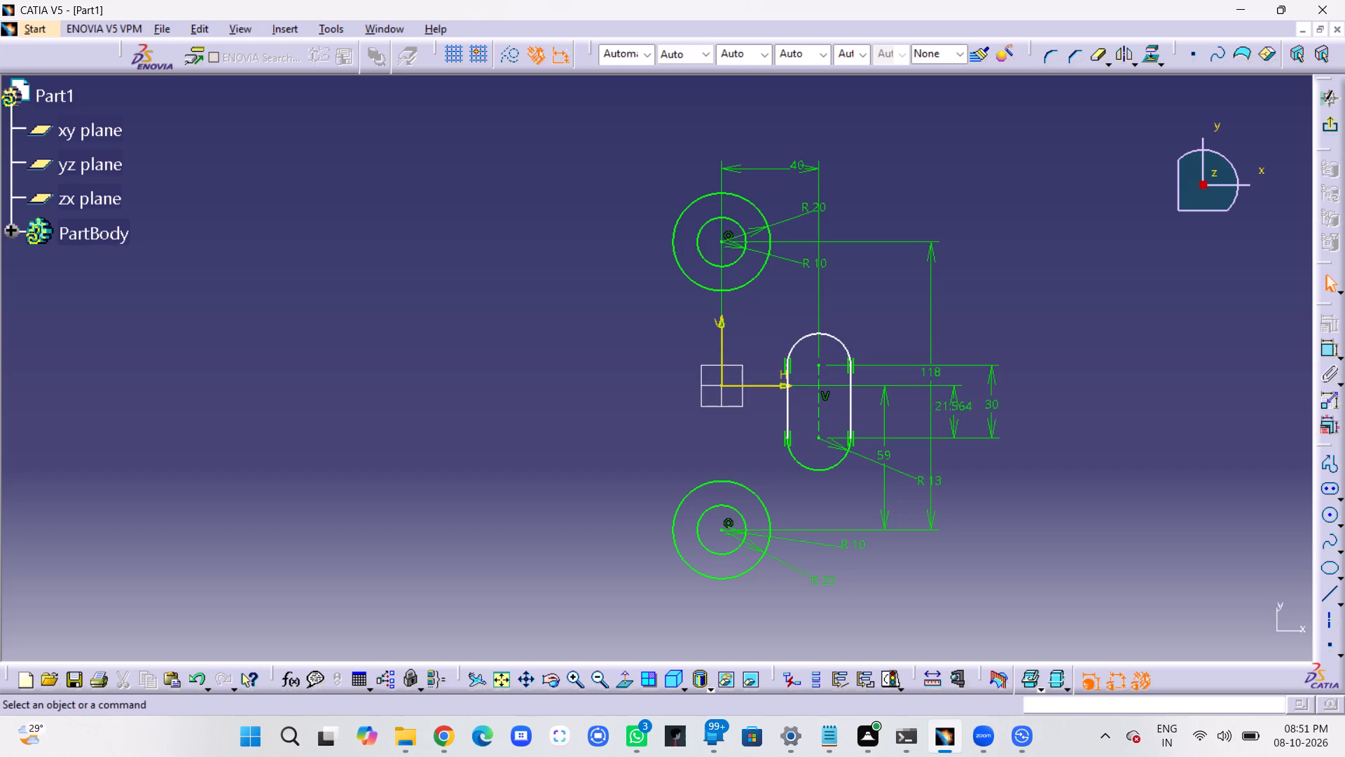
pyautogui.doubleClick(961, 407)
pyautogui.write('15')
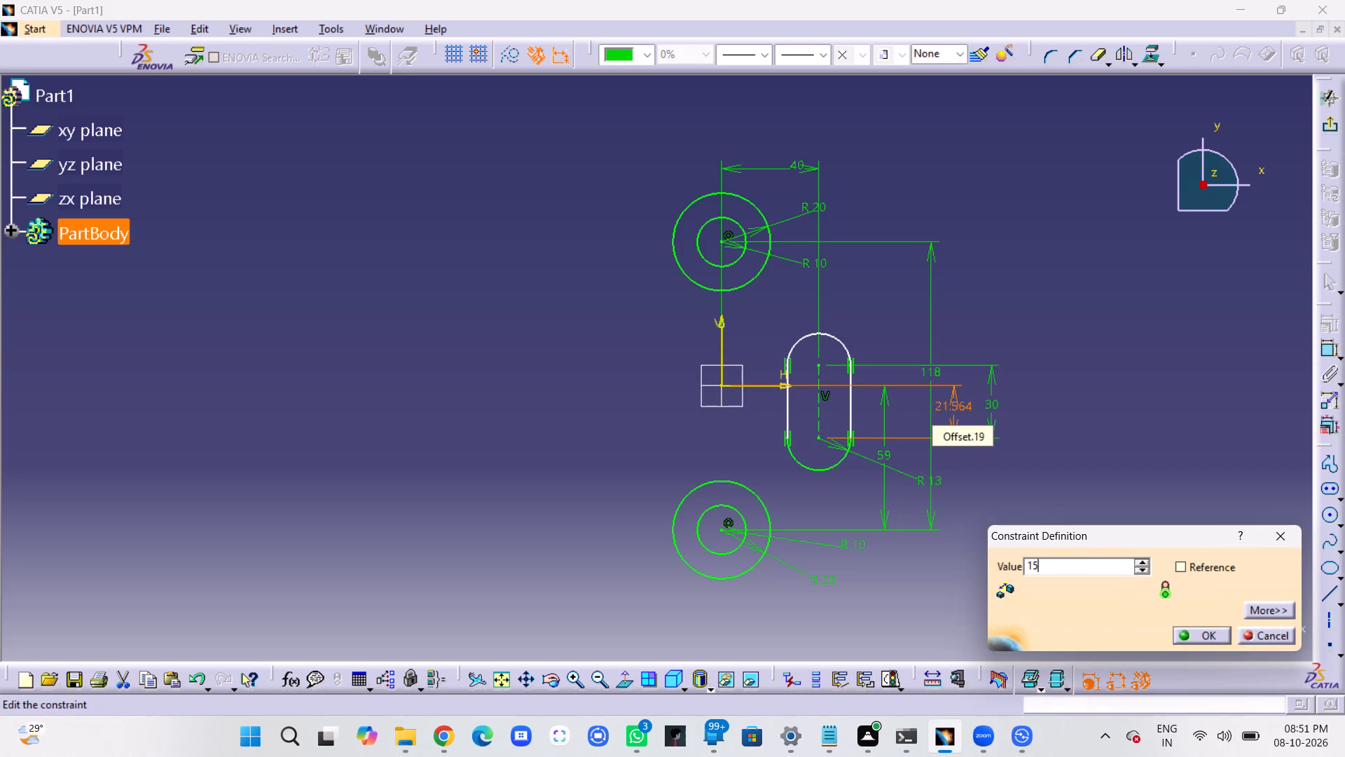
pyautogui.press('Return')
pyautogui.click(1183, 405)
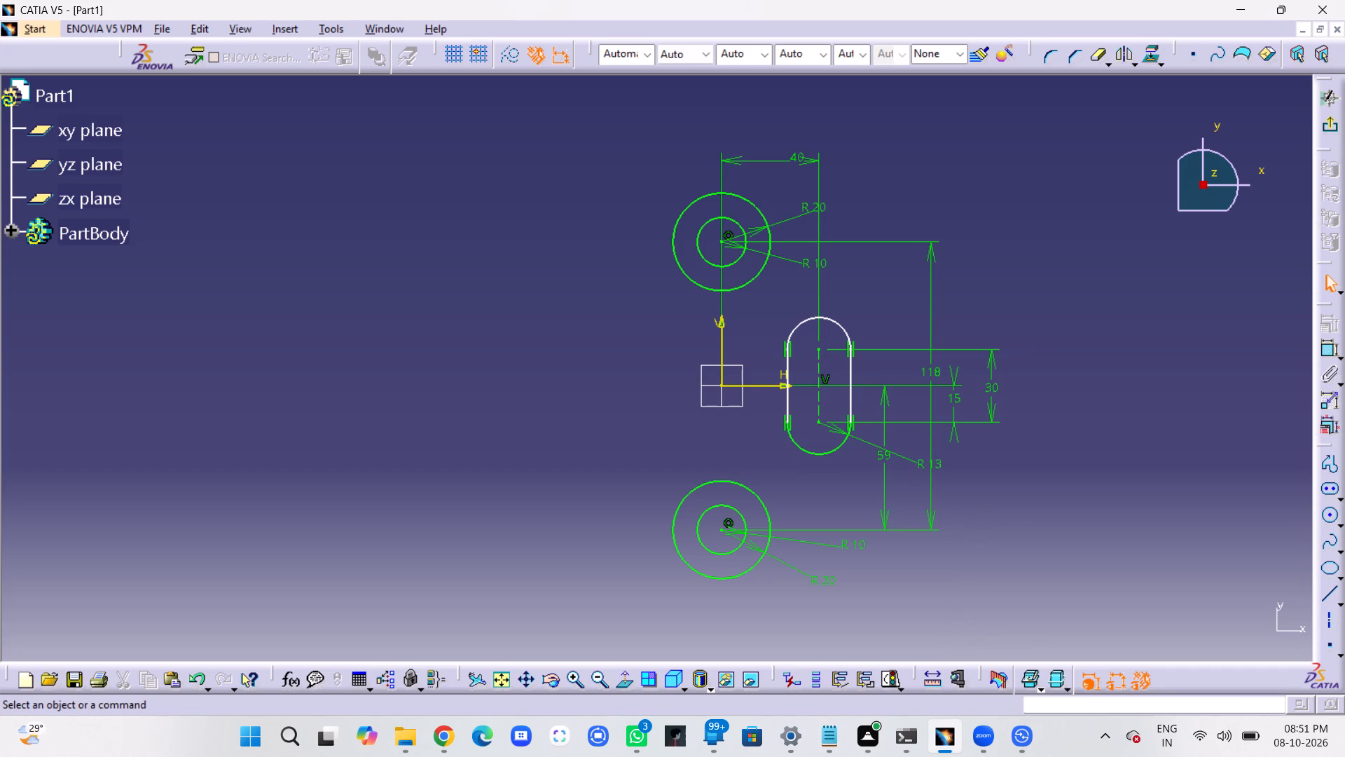
# Reposition the radius label of the elongated hole's lower arc closer to the arc, just below the hole.
pyautogui.moveTo(919, 461); pyautogui.dragTo(843, 472)
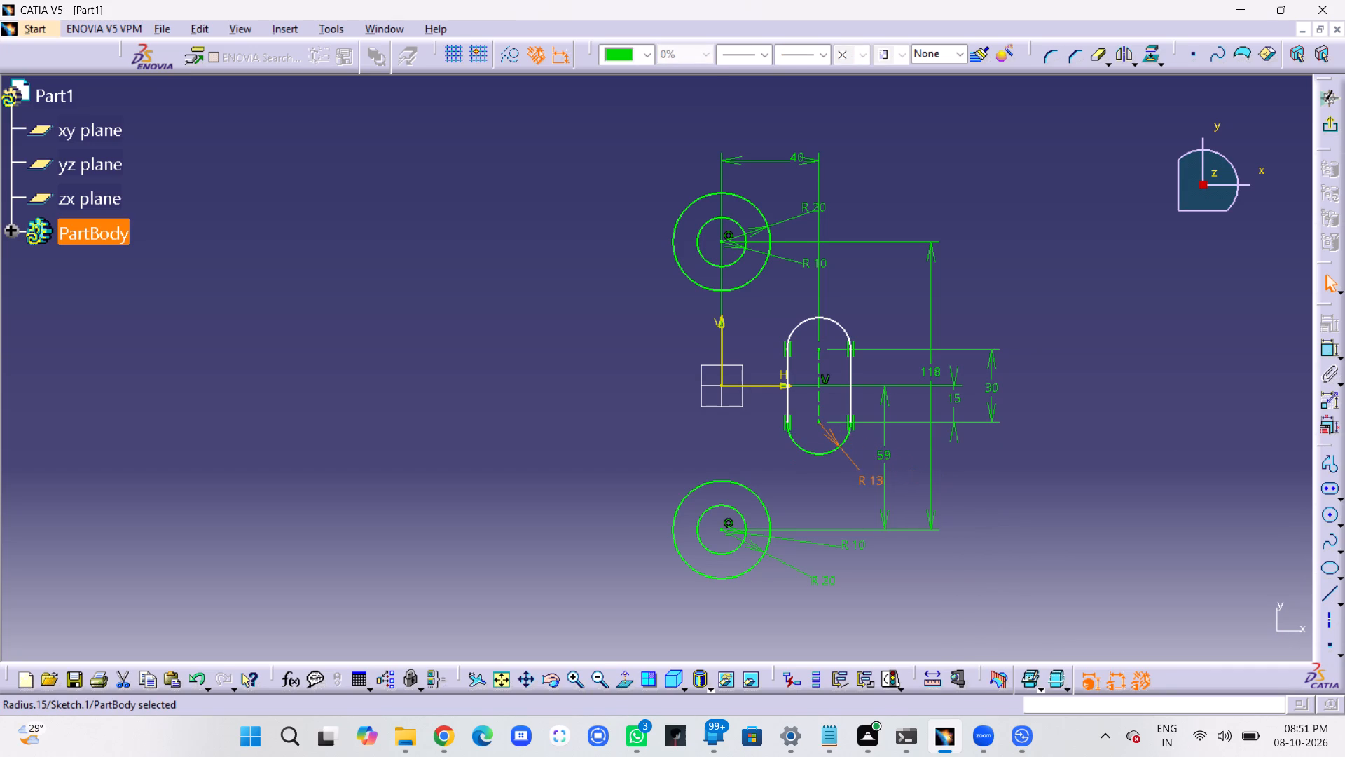
pyautogui.moveTo(843, 472); pyautogui.dragTo(832, 472)
pyautogui.click(1023, 469)
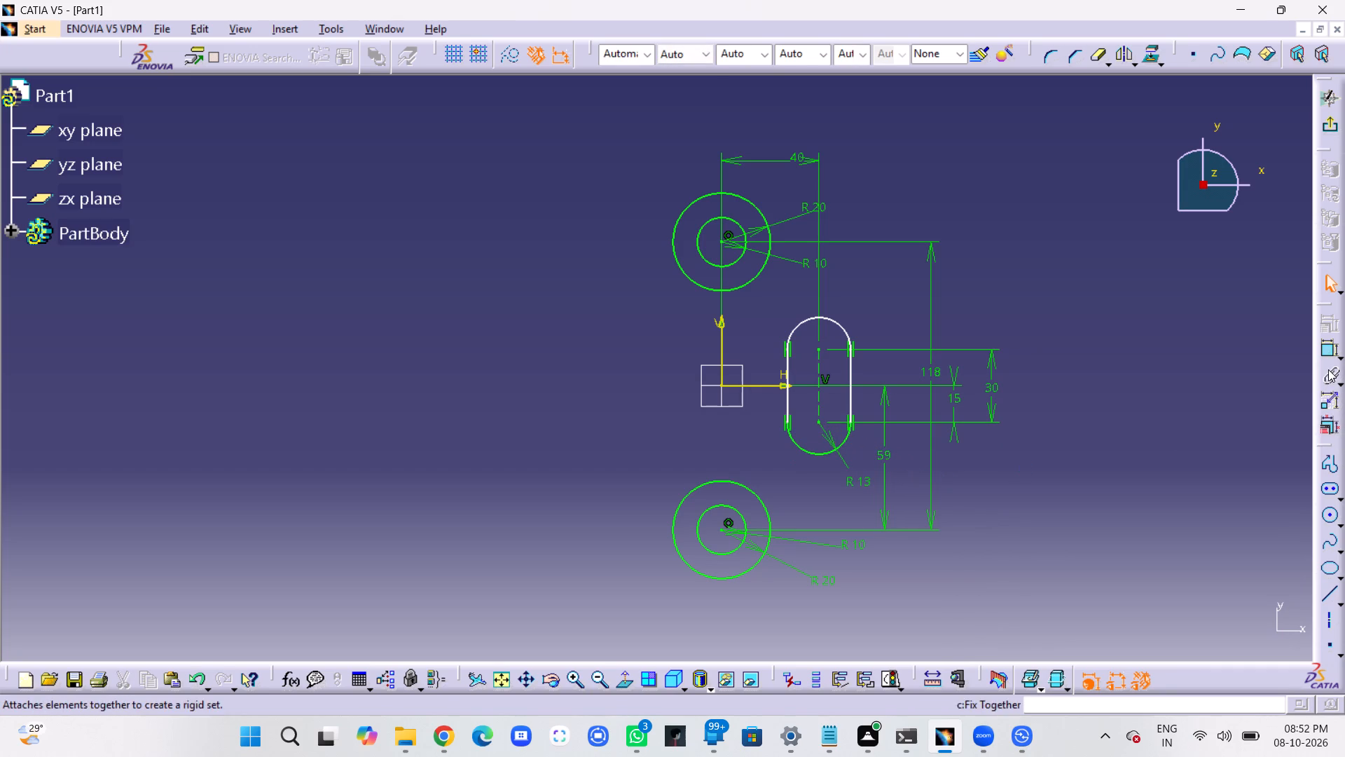
# Add a radius constraint to the elongated hole's upper arc, with its label above and outside the arc.
pyautogui.click(1334, 351)
pyautogui.click(839, 322)
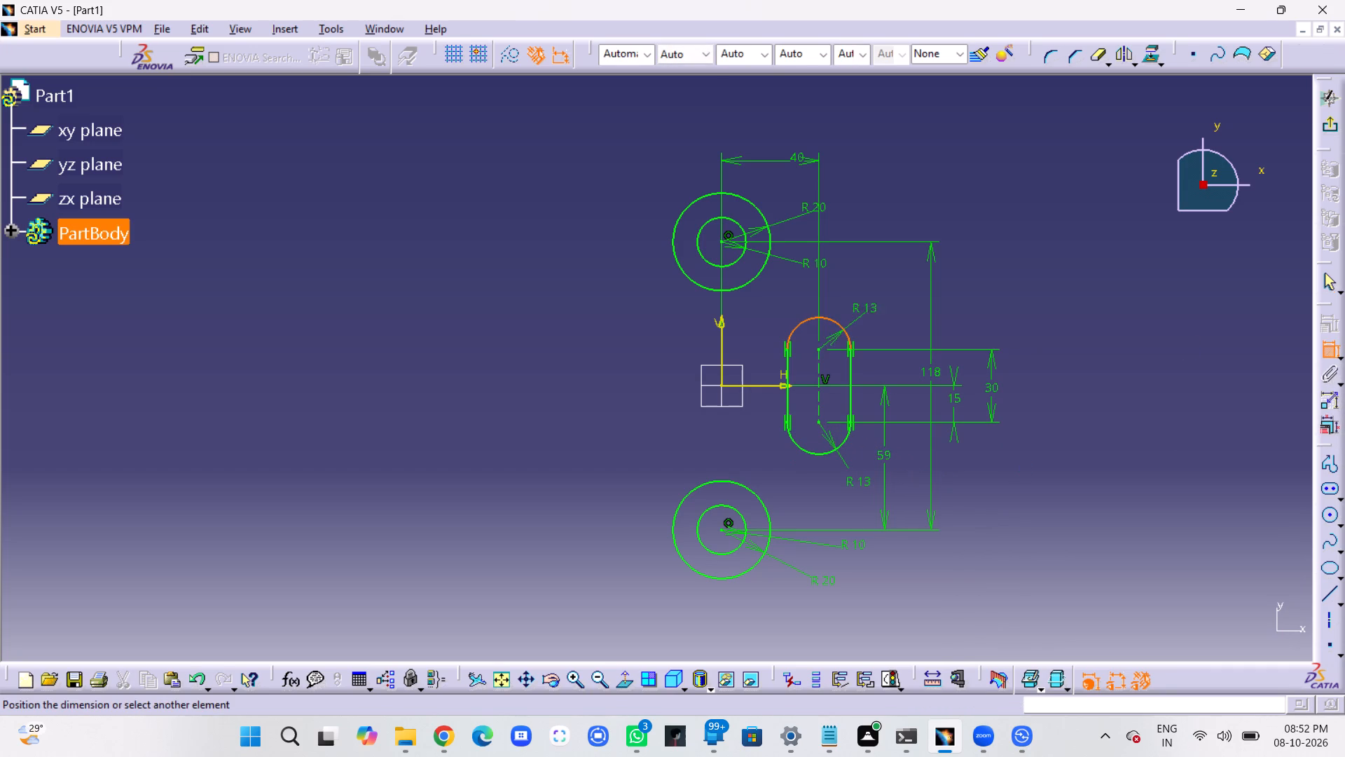
pyautogui.click(878, 295)
pyautogui.click(1035, 275)
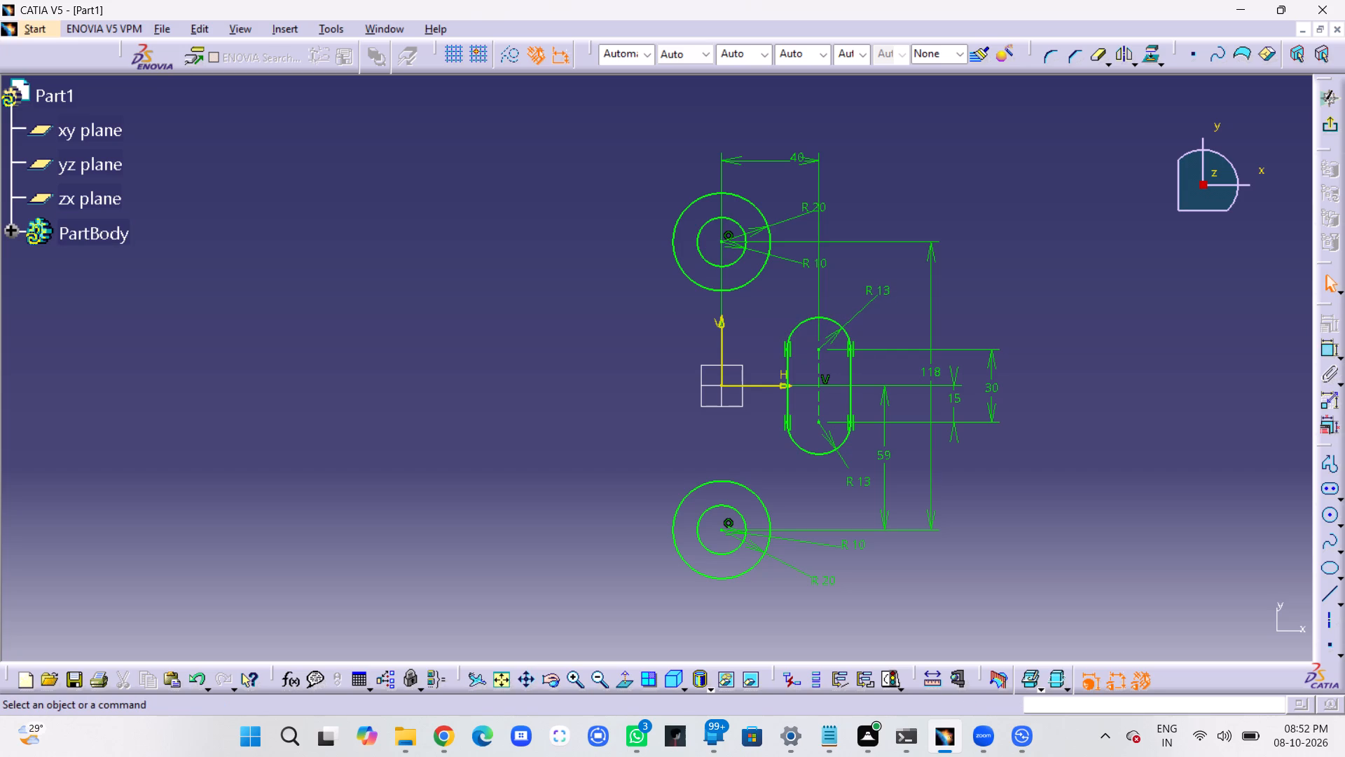
# Centre the 40 mm dimension's label between its extension lines above the upper circle pair.
pyautogui.moveTo(803, 151); pyautogui.dragTo(780, 155)
pyautogui.click(924, 148)
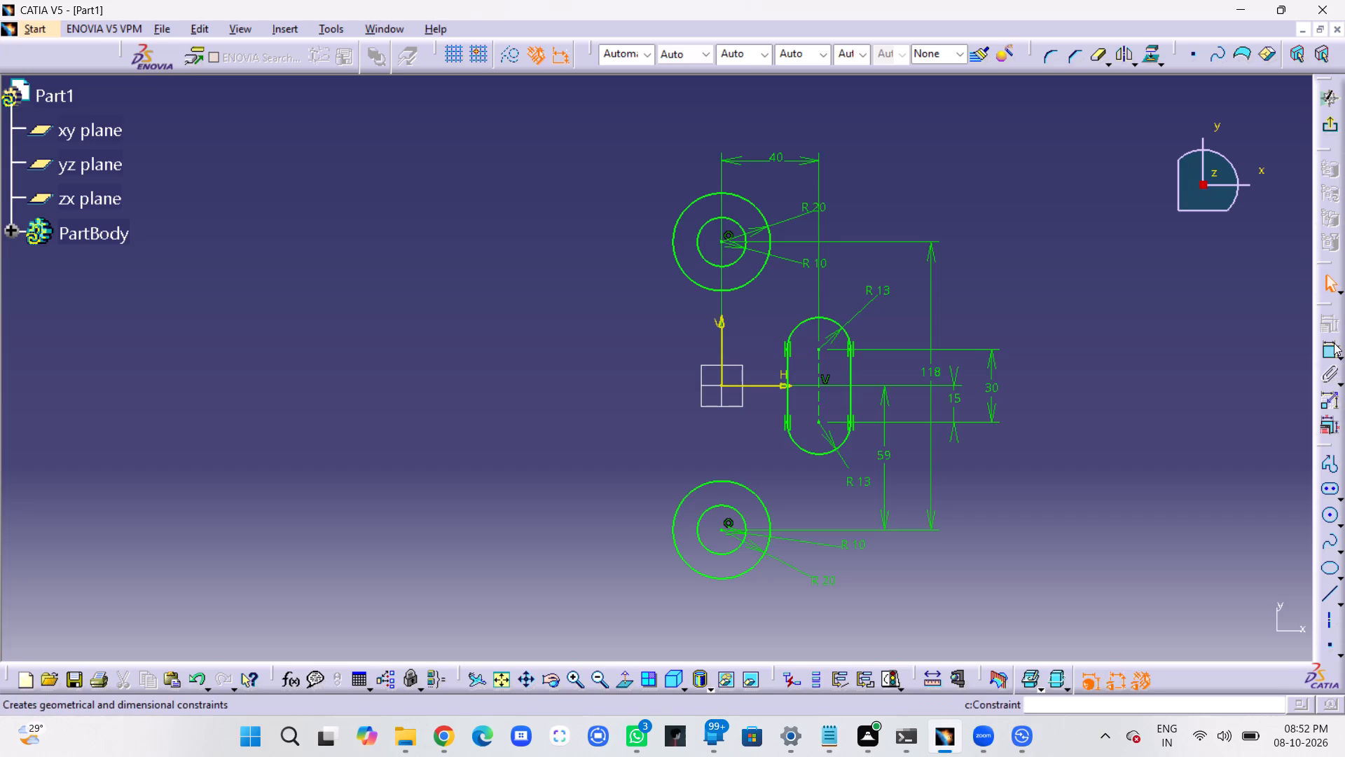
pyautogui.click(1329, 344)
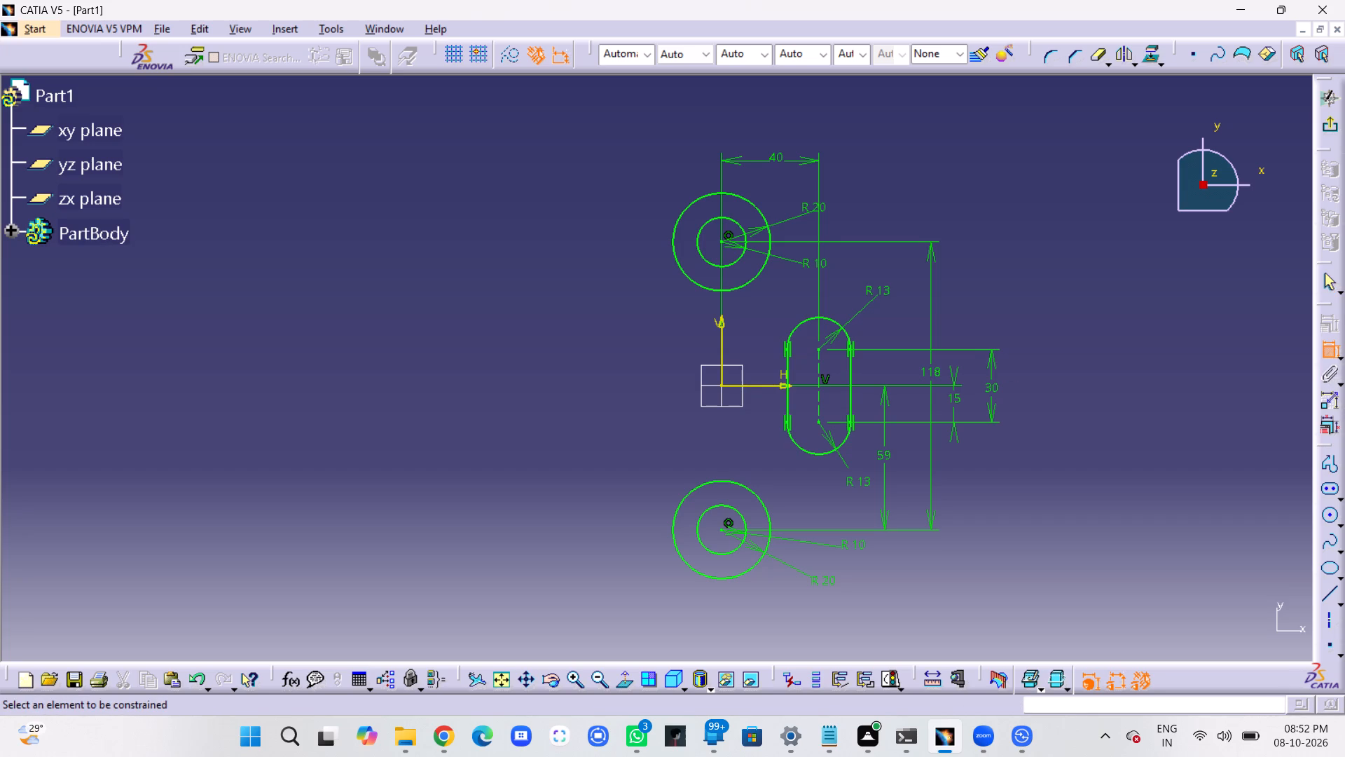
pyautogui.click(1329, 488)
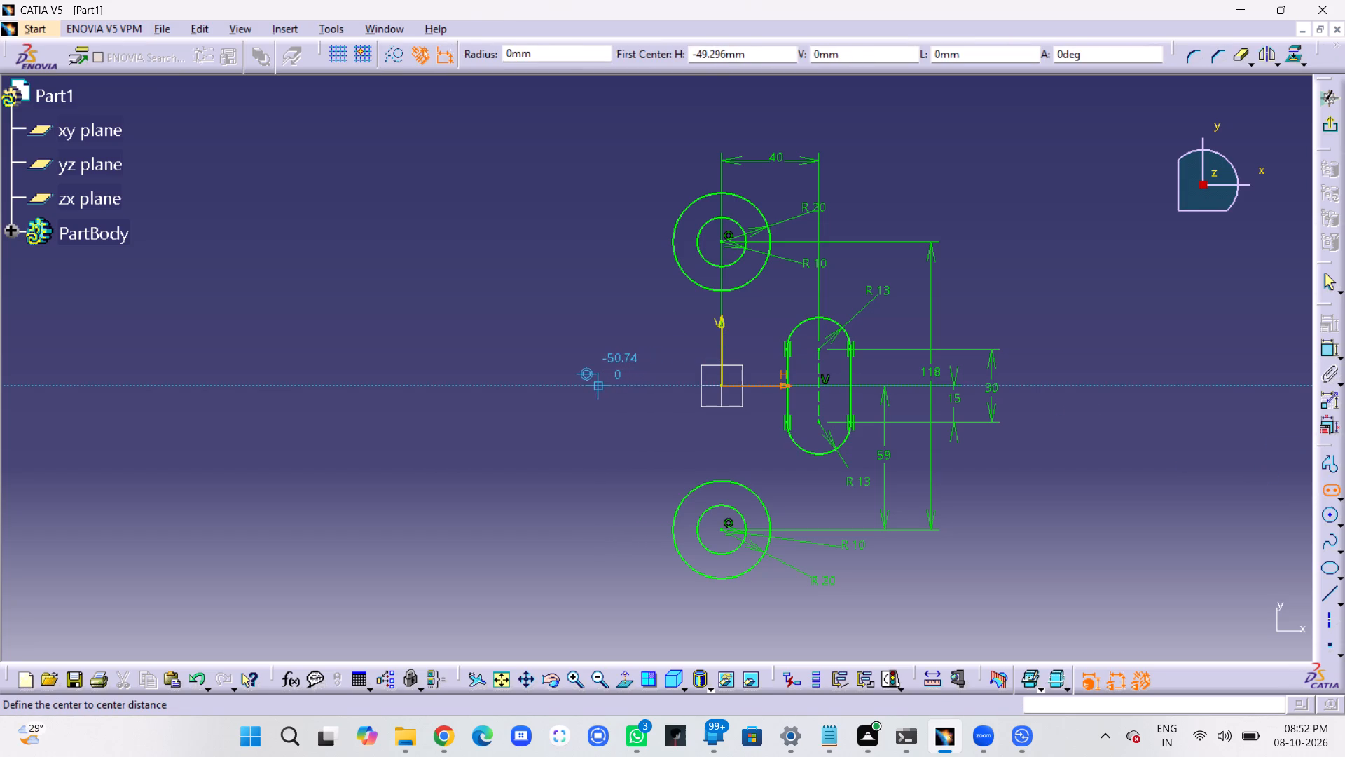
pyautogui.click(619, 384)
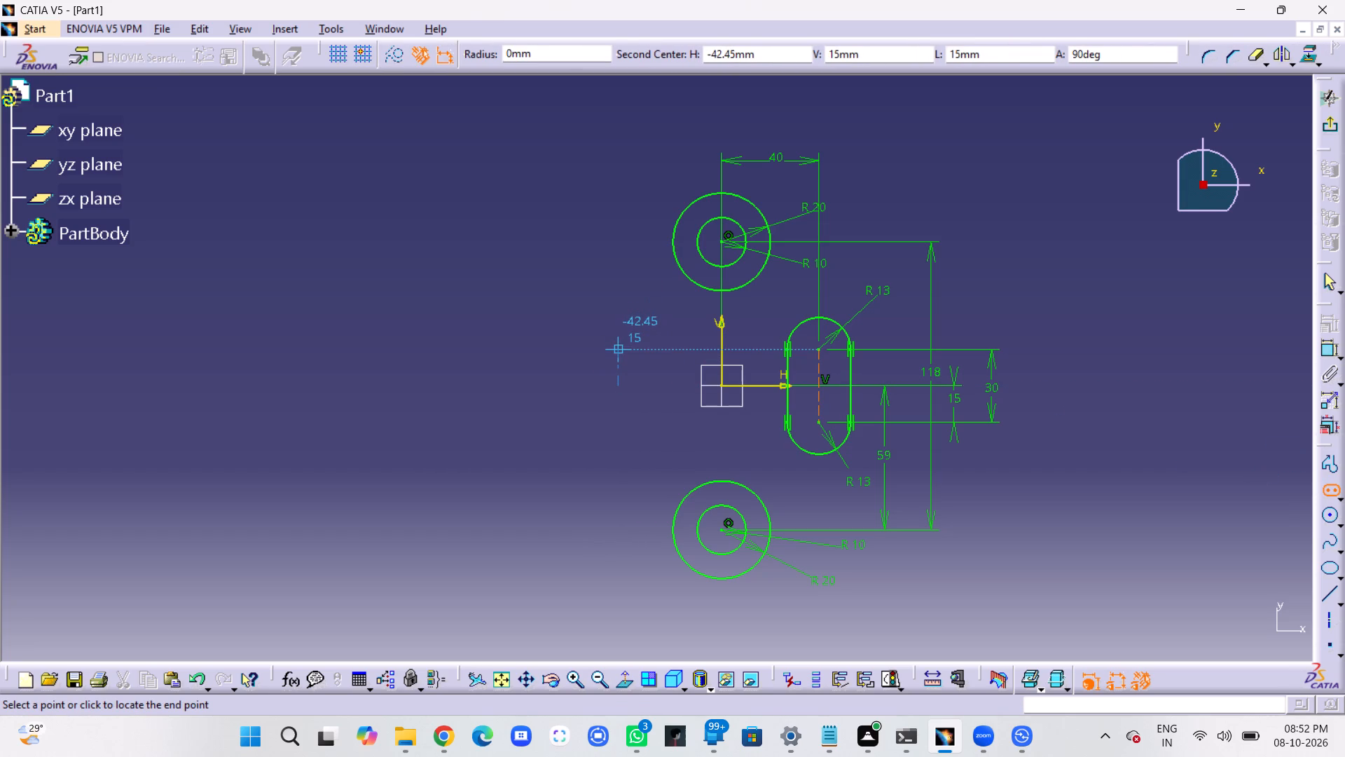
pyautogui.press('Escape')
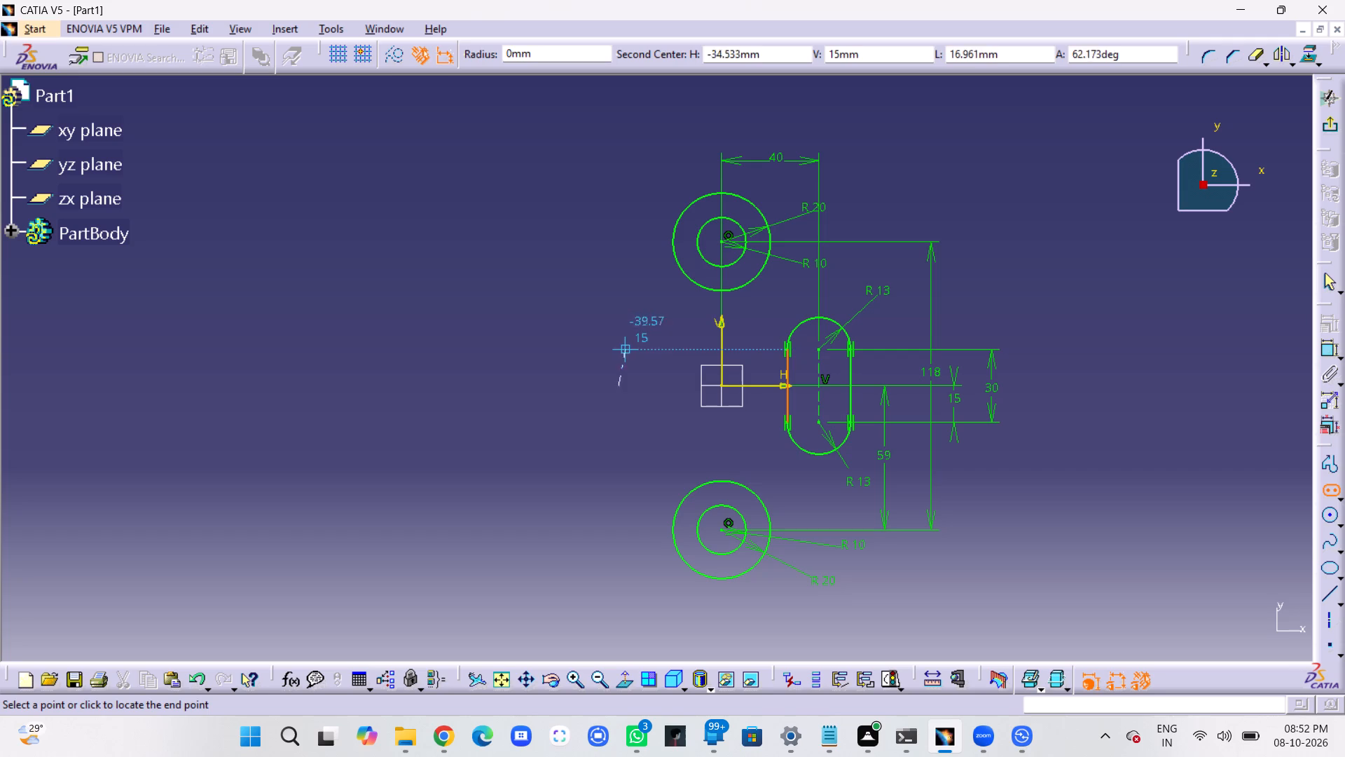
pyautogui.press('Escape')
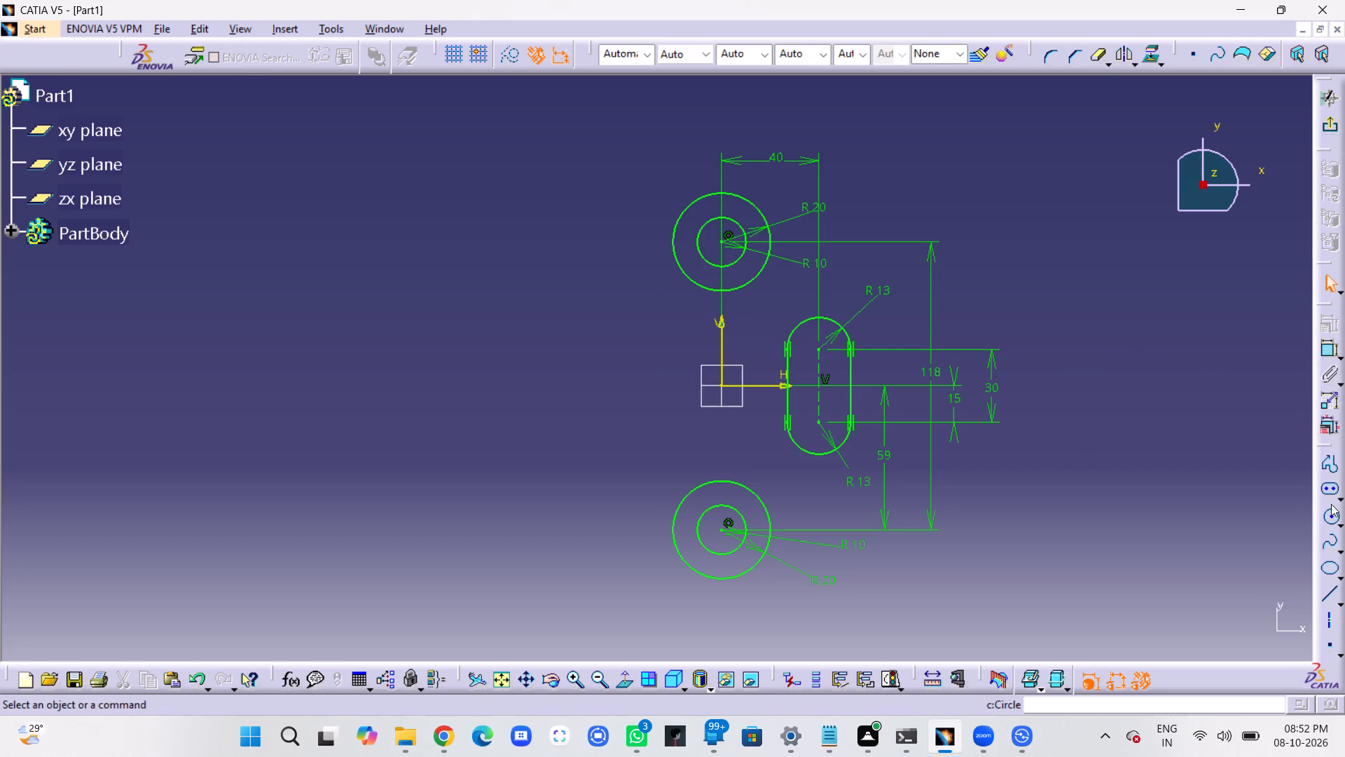
# Sketch a vertical elongated hole left of the vertical axis, with centres at about H -46.4 mm, V 15 and -15 mm, radius about 13.3 mm.
pyautogui.click(1326, 491)
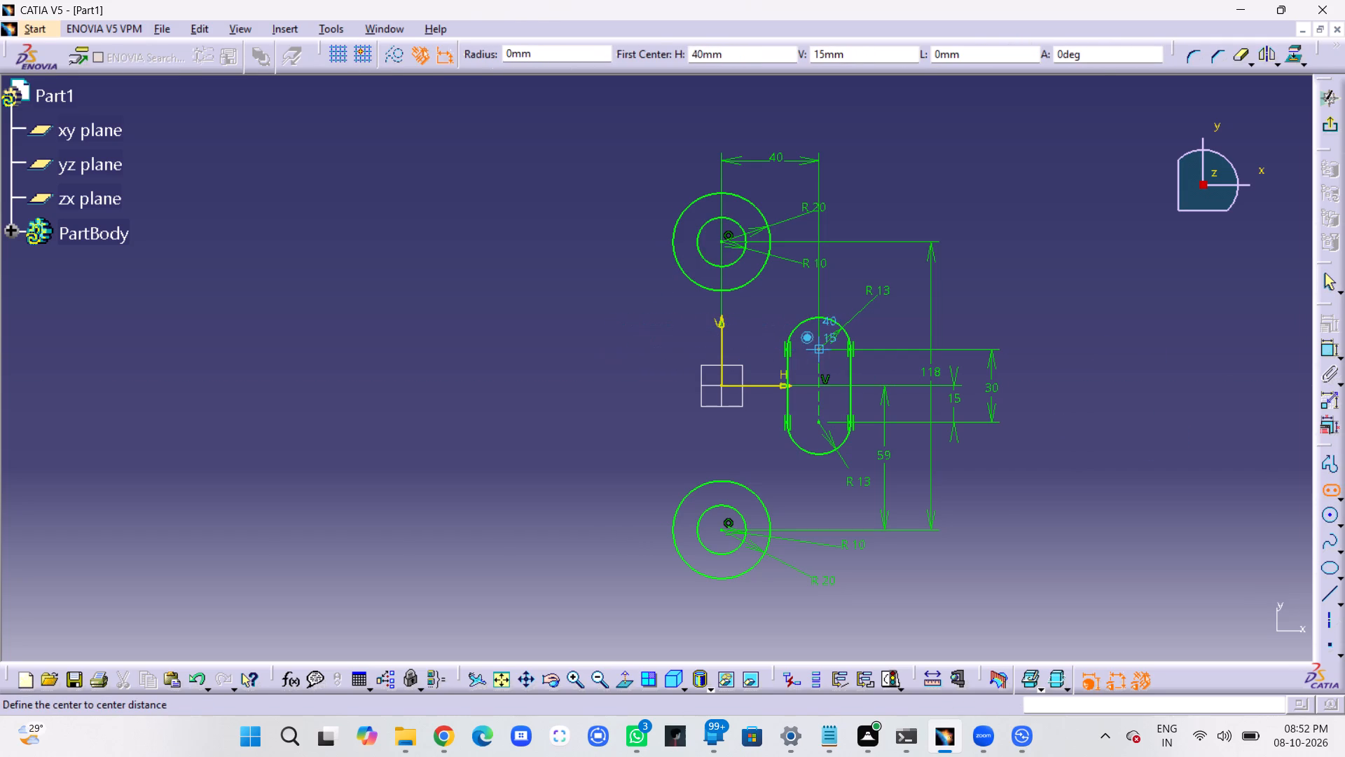
pyautogui.click(609, 350)
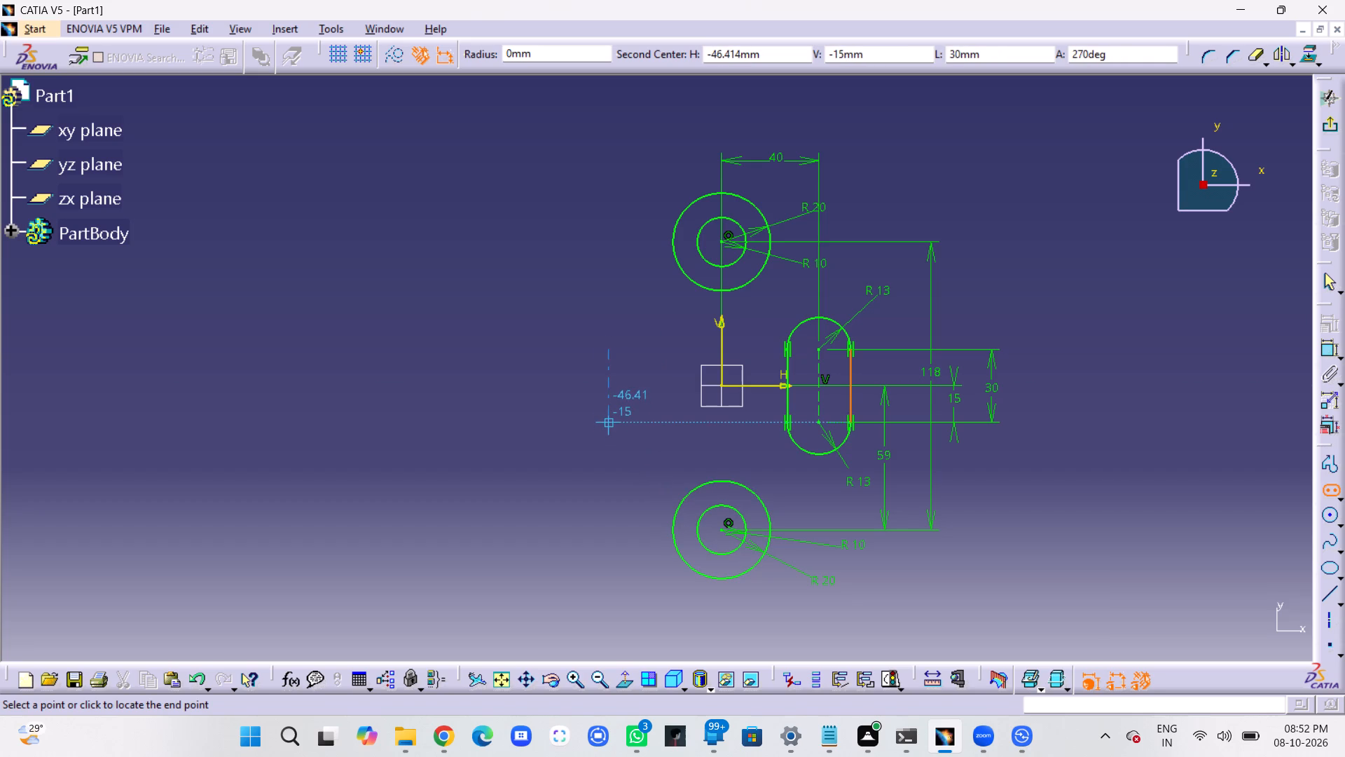
pyautogui.click(605, 421)
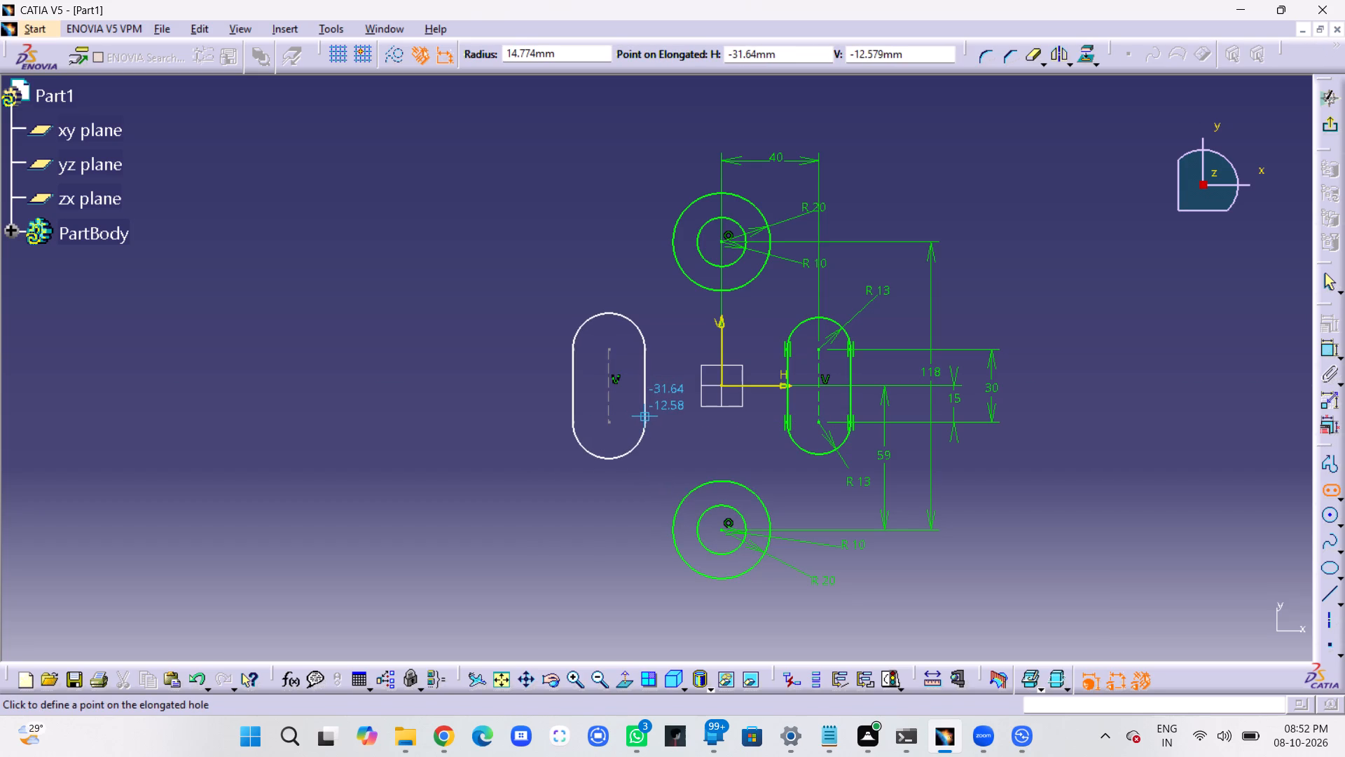
pyautogui.click(639, 421)
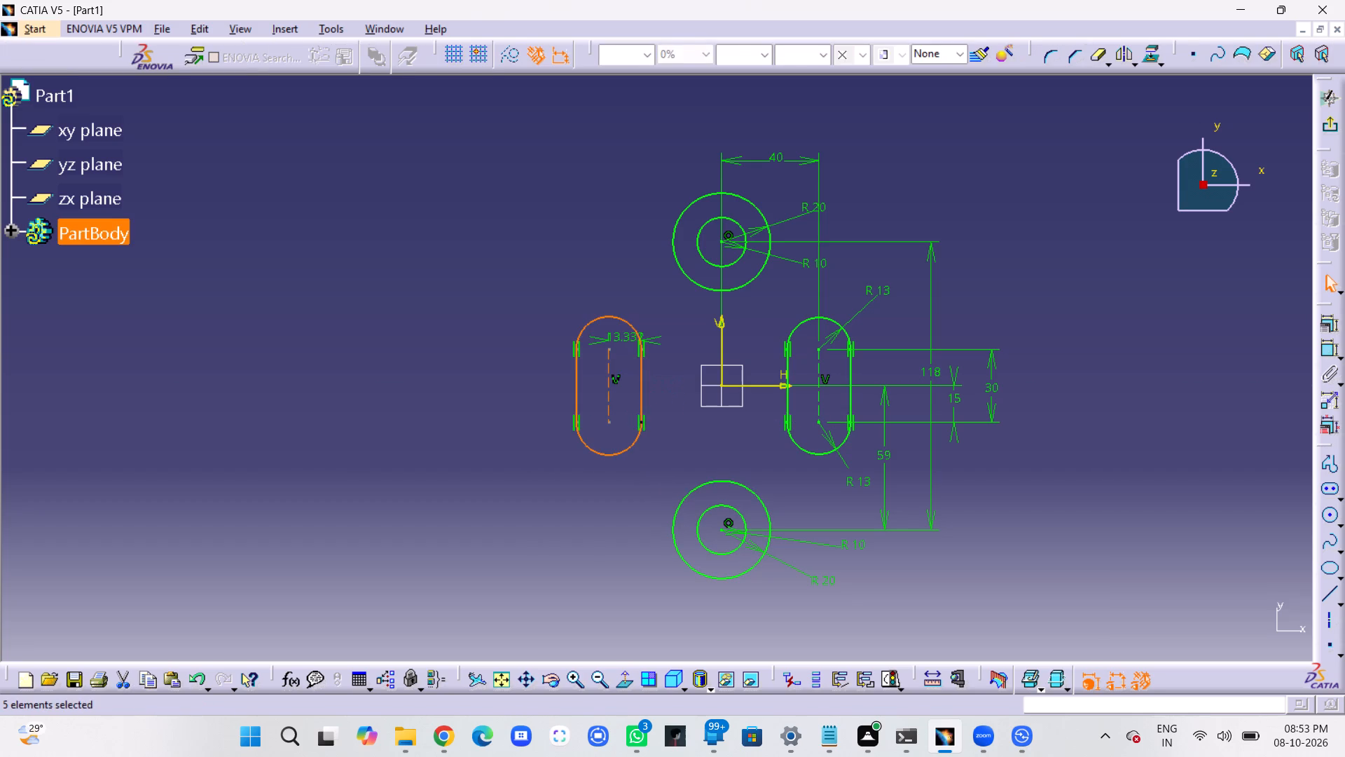
pyautogui.click(712, 422)
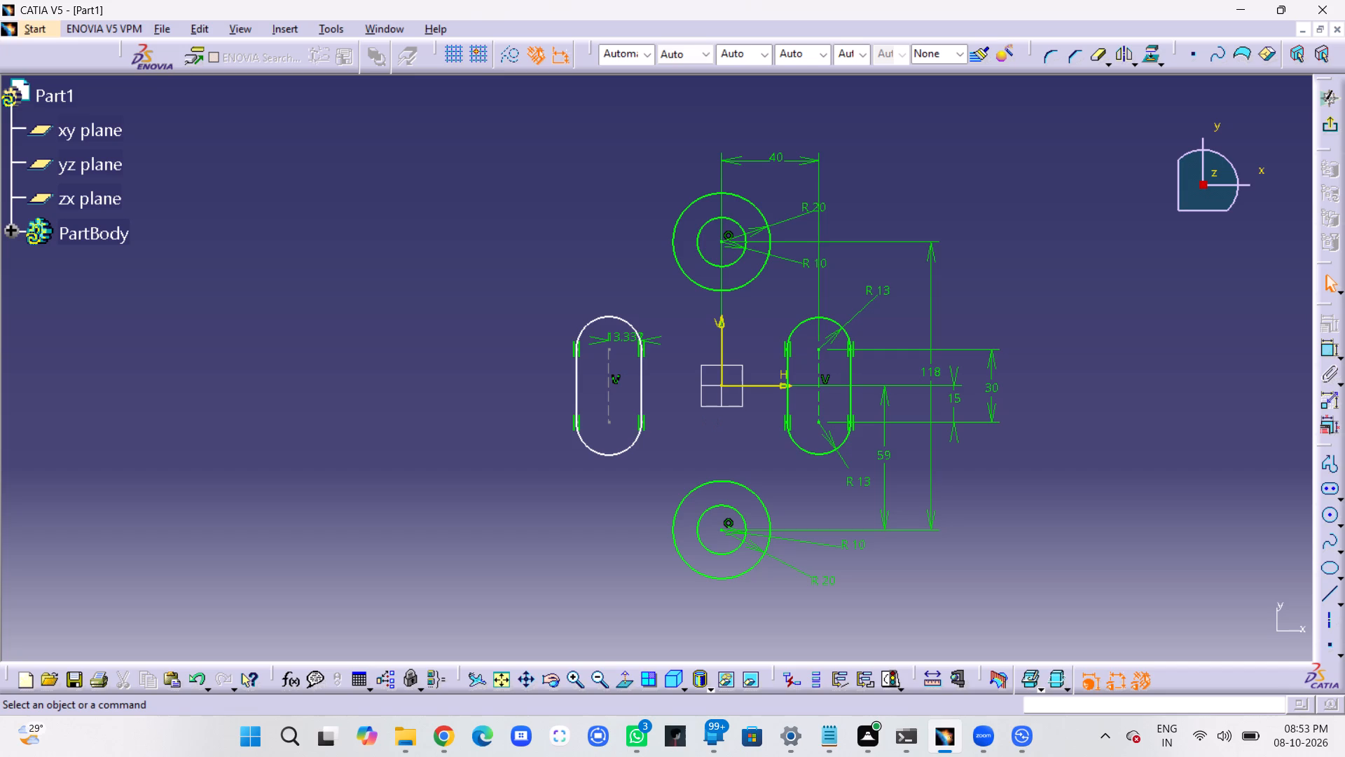
# Add a length constraint to the new left elongated hole's centreline, placing the dimension outside the hole.
pyautogui.click(1331, 351)
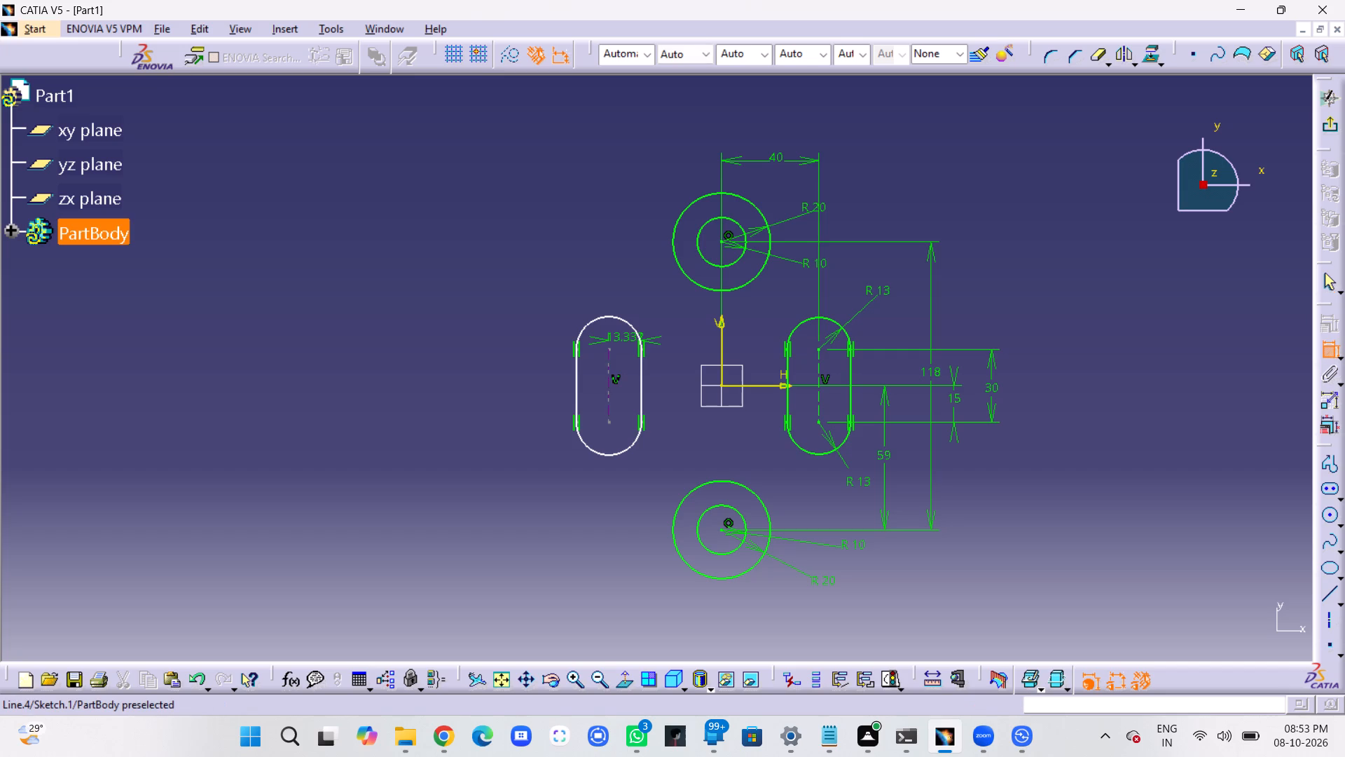
pyautogui.click(611, 378)
pyautogui.click(516, 394)
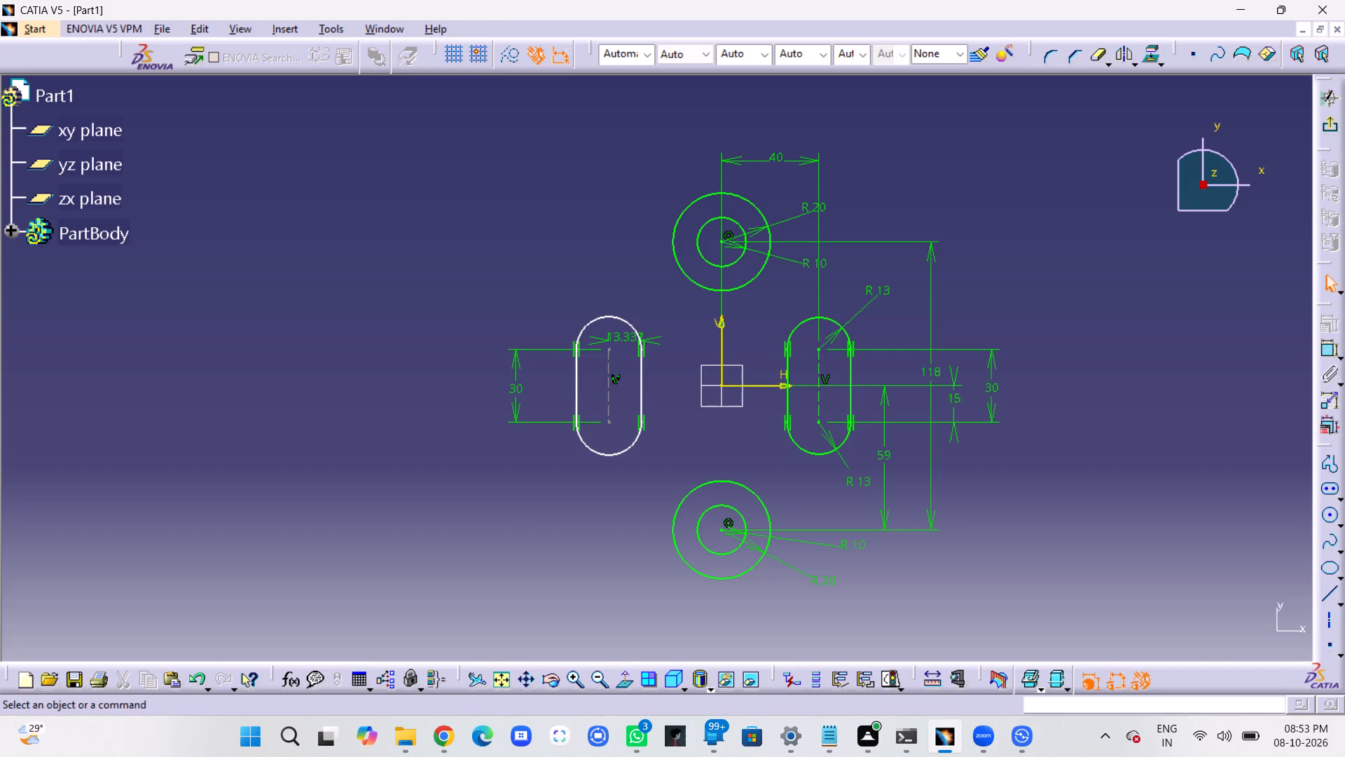
pyautogui.click(1238, 364)
# Replace the left elongated hole's automatic half-width dimension with a radius constraint on its lower arc, set to 13 mm.
pyautogui.click(1325, 350)
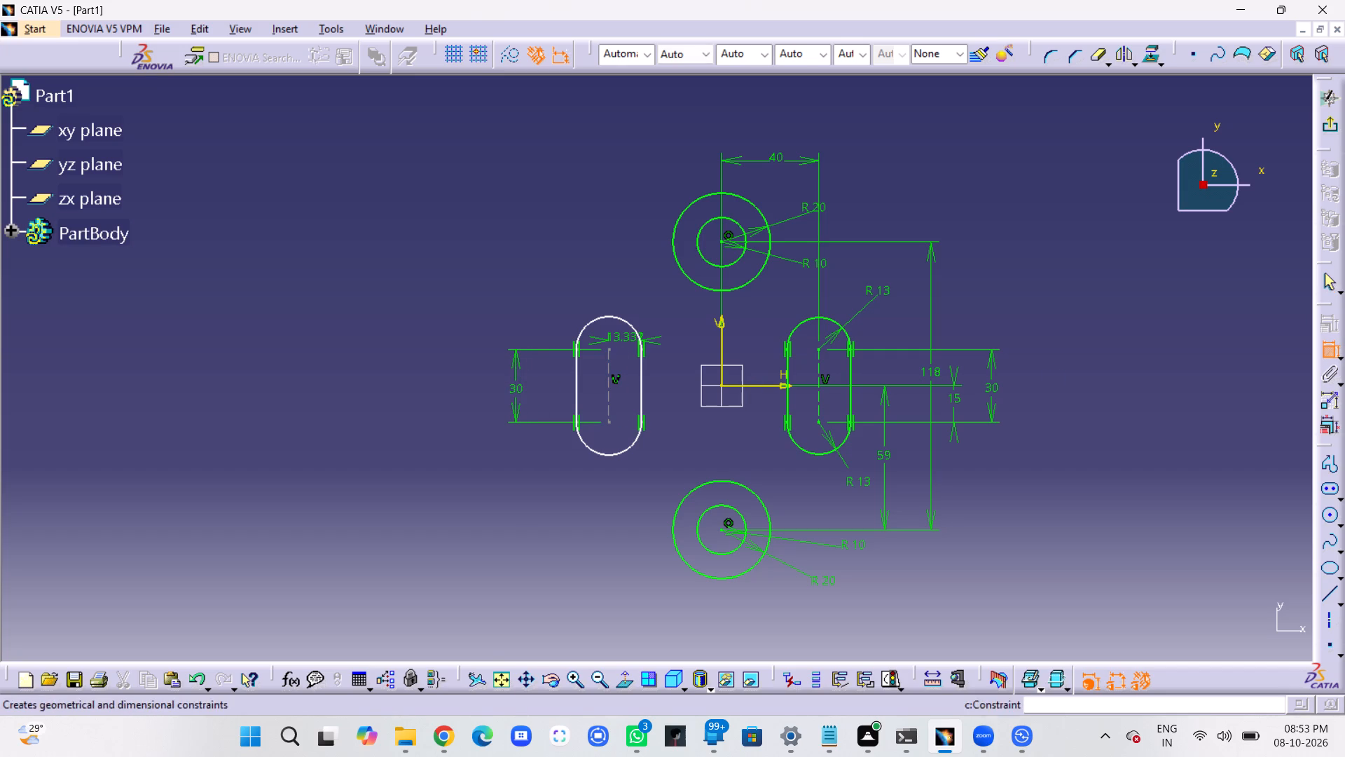
pyautogui.click(605, 454)
pyautogui.click(540, 492)
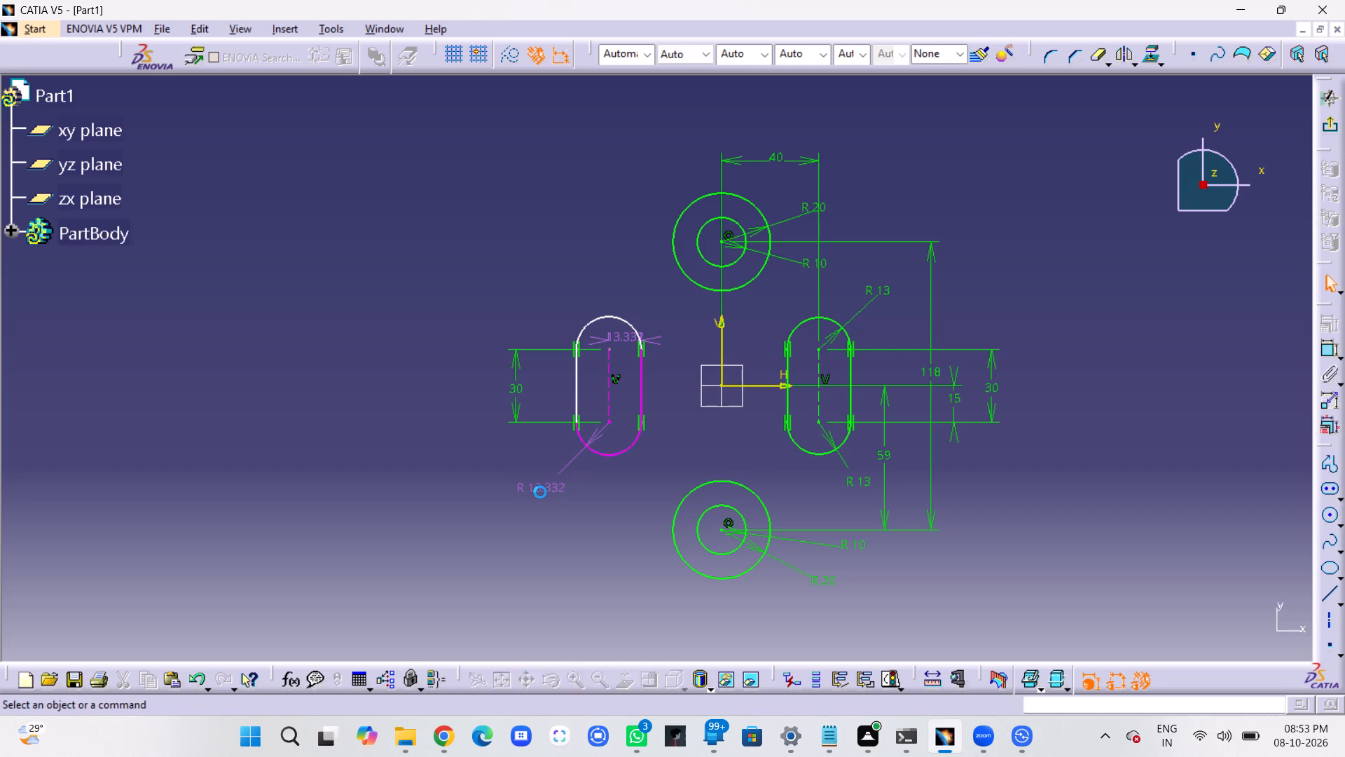
pyautogui.click(628, 336)
pyautogui.press('Delete')
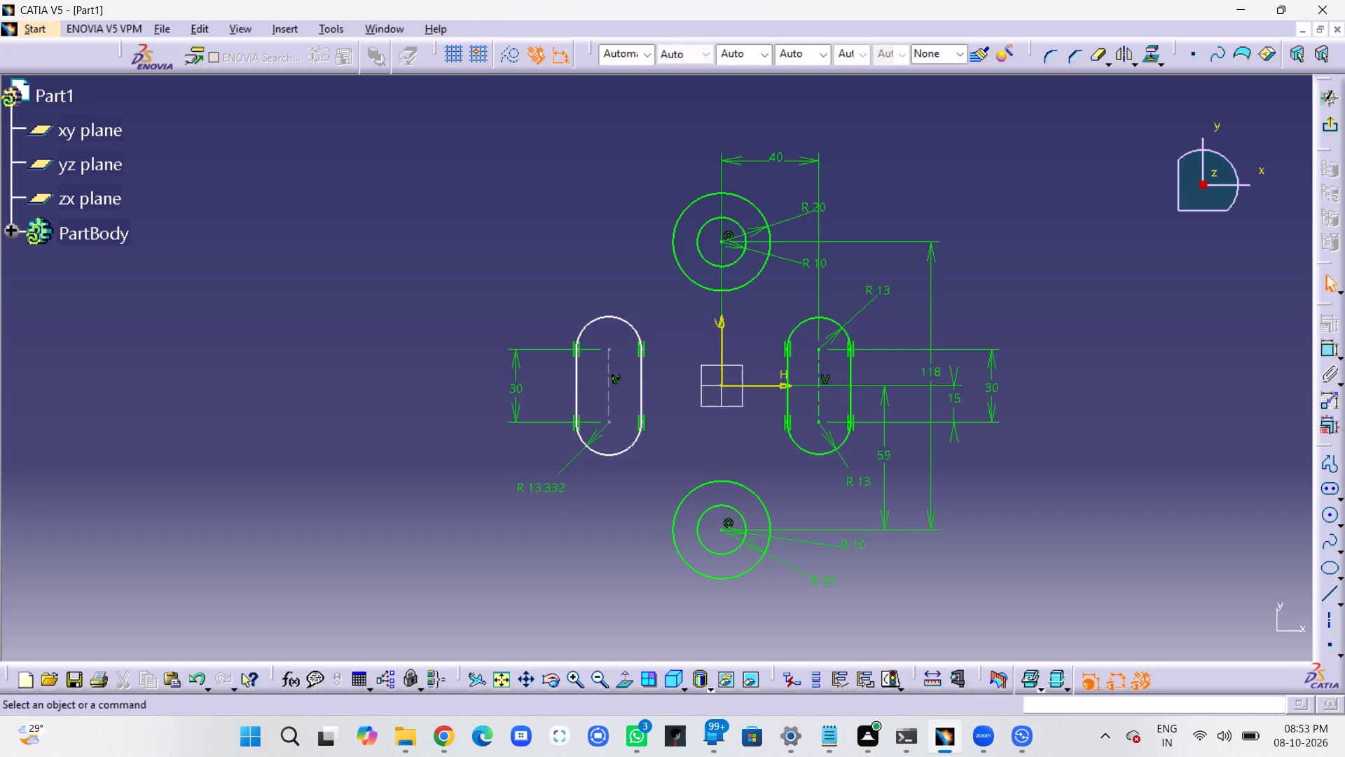
pyautogui.doubleClick(542, 491)
pyautogui.write('13')
pyautogui.press('Return')
pyautogui.click(1101, 466)
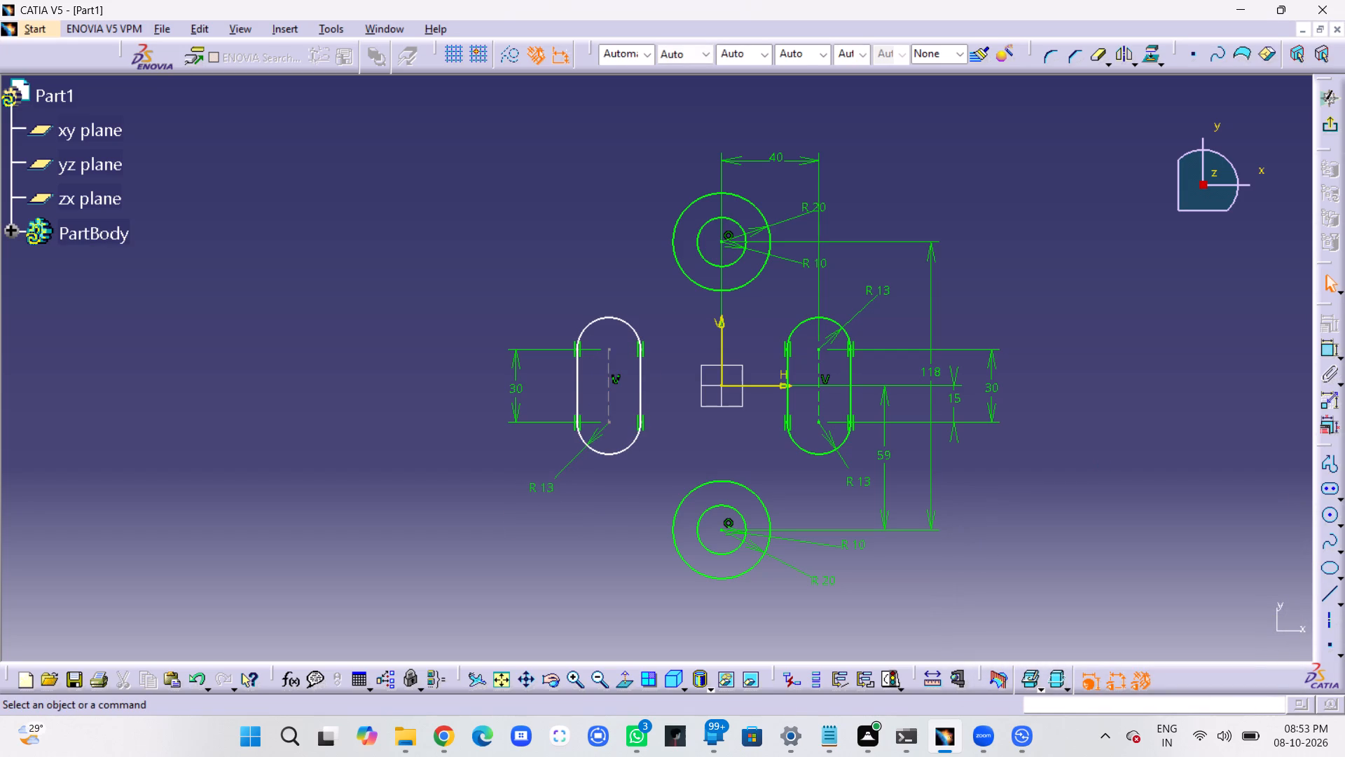
# Add a radius constraint to the left elongated hole's upper arc, with its label above and outside the arc.
pyautogui.click(1328, 340)
pyautogui.click(600, 317)
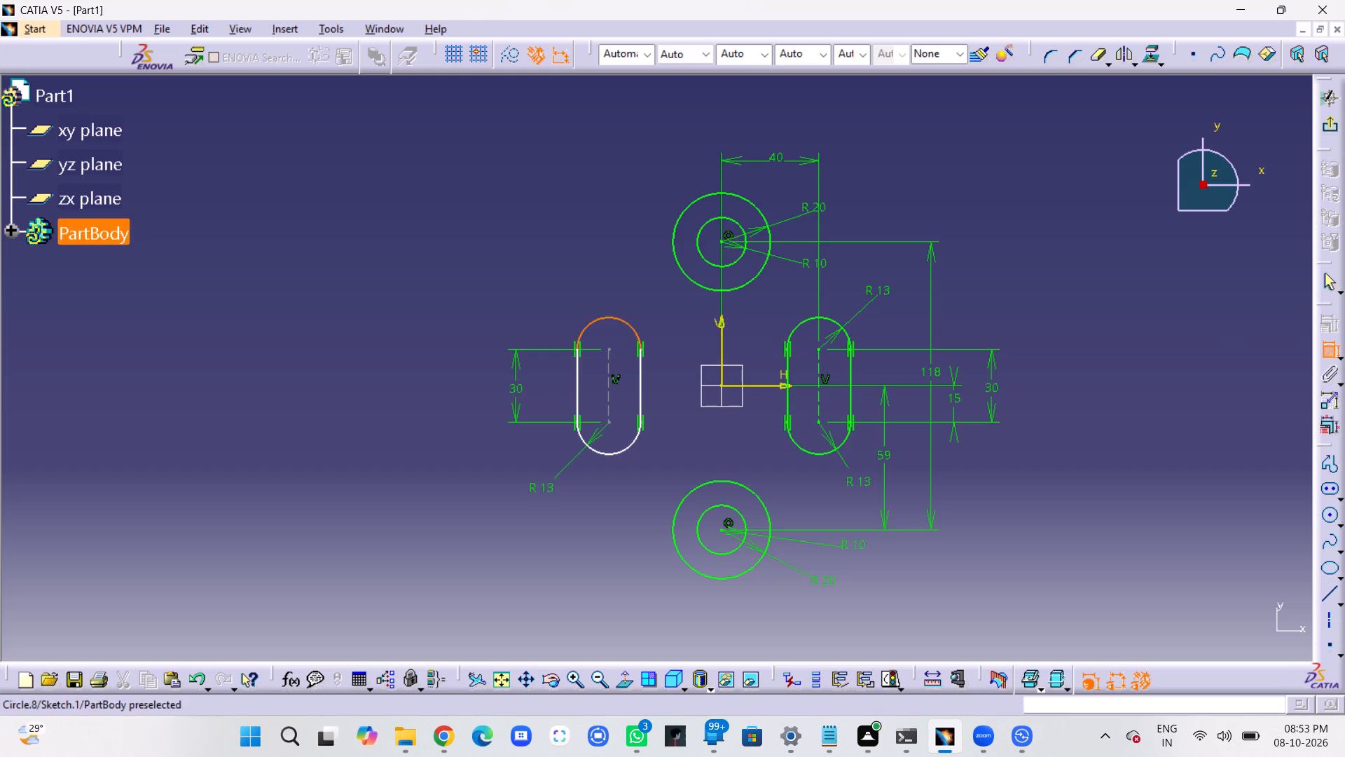
pyautogui.click(532, 305)
pyautogui.click(608, 262)
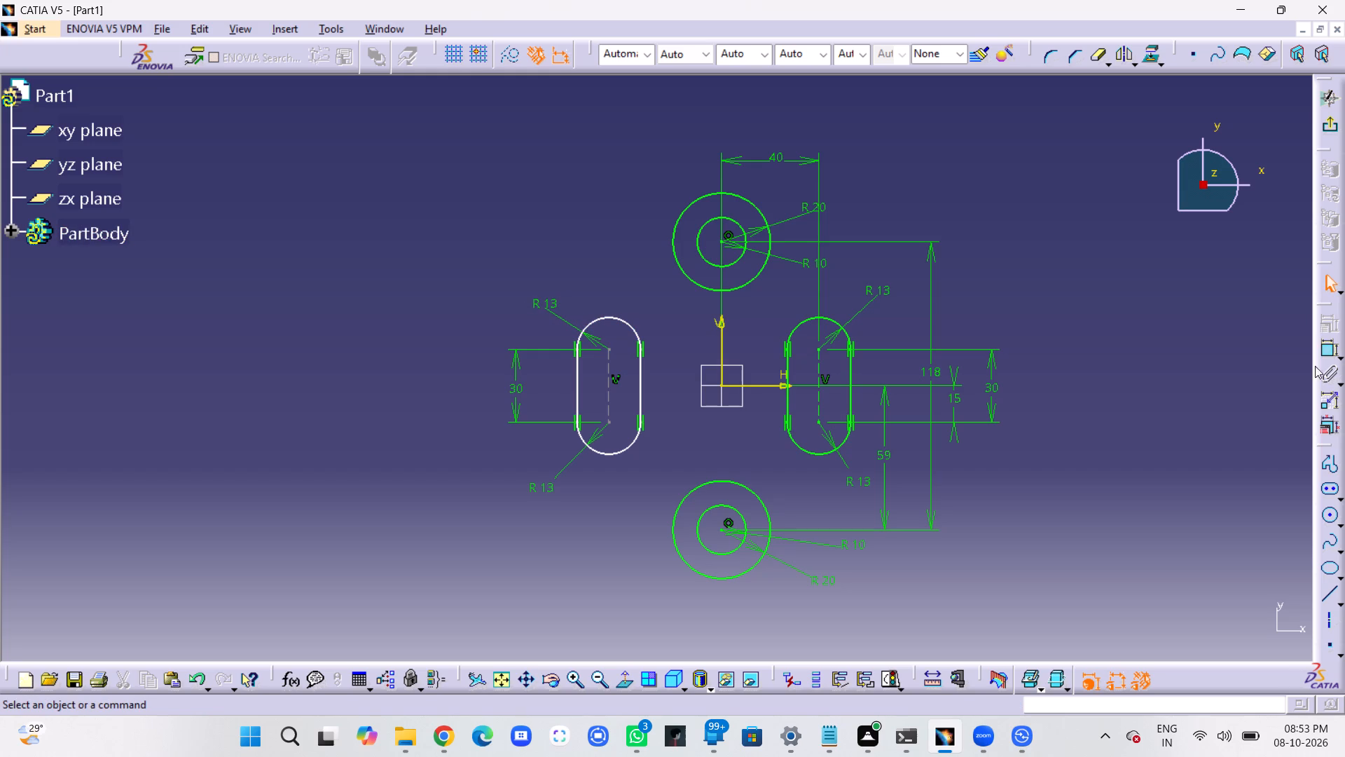
# Constrain the horizontal distance between the vertical axis and the left elongated hole's centreline to 40 mm.
pyautogui.click(1322, 344)
pyautogui.click(719, 354)
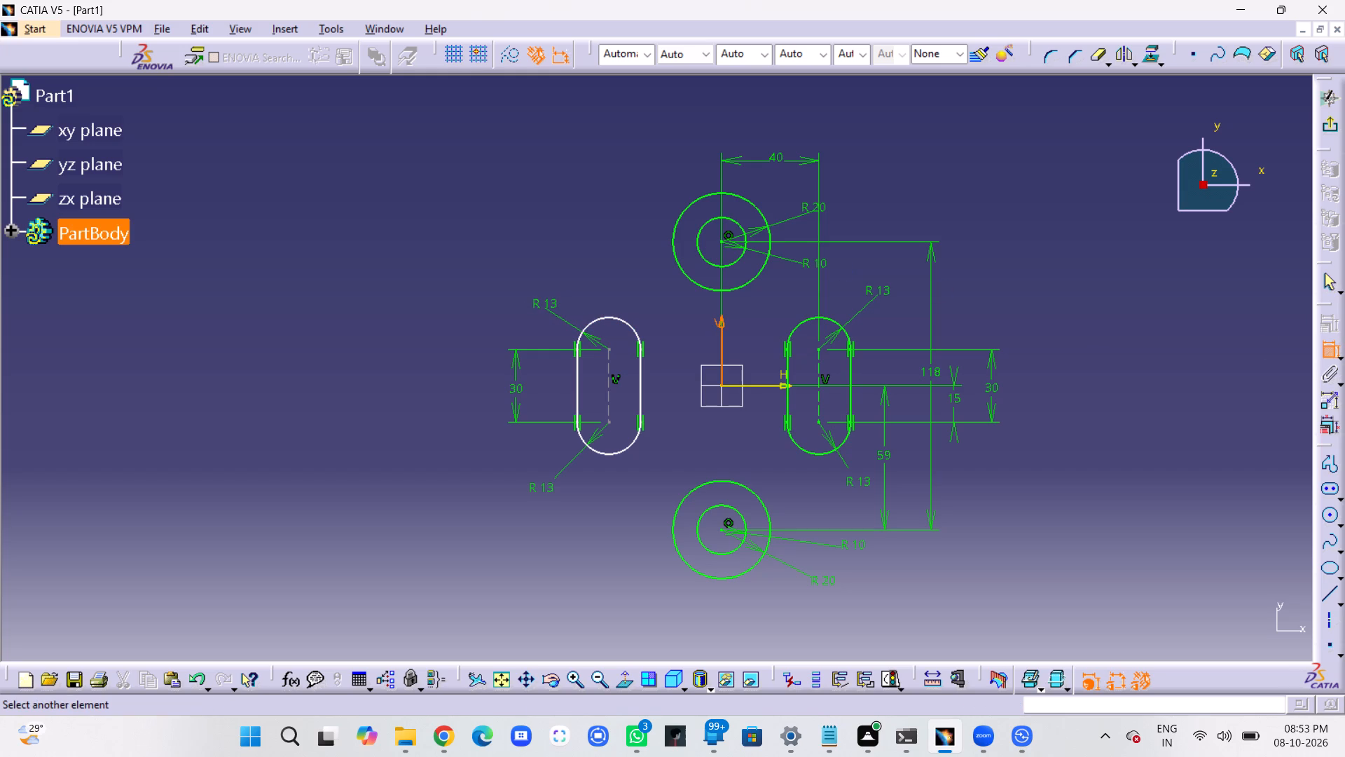
pyautogui.click(607, 368)
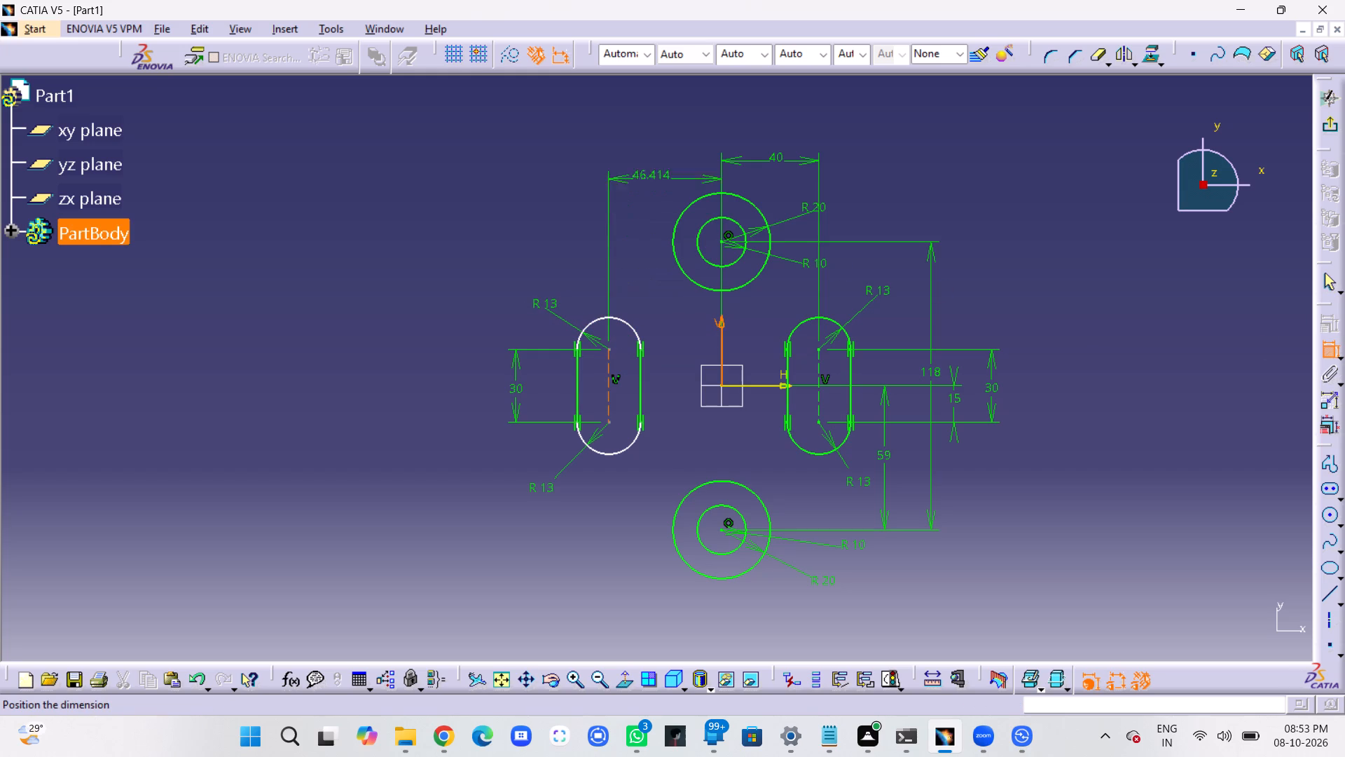
pyautogui.click(677, 161)
pyautogui.doubleClick(677, 157)
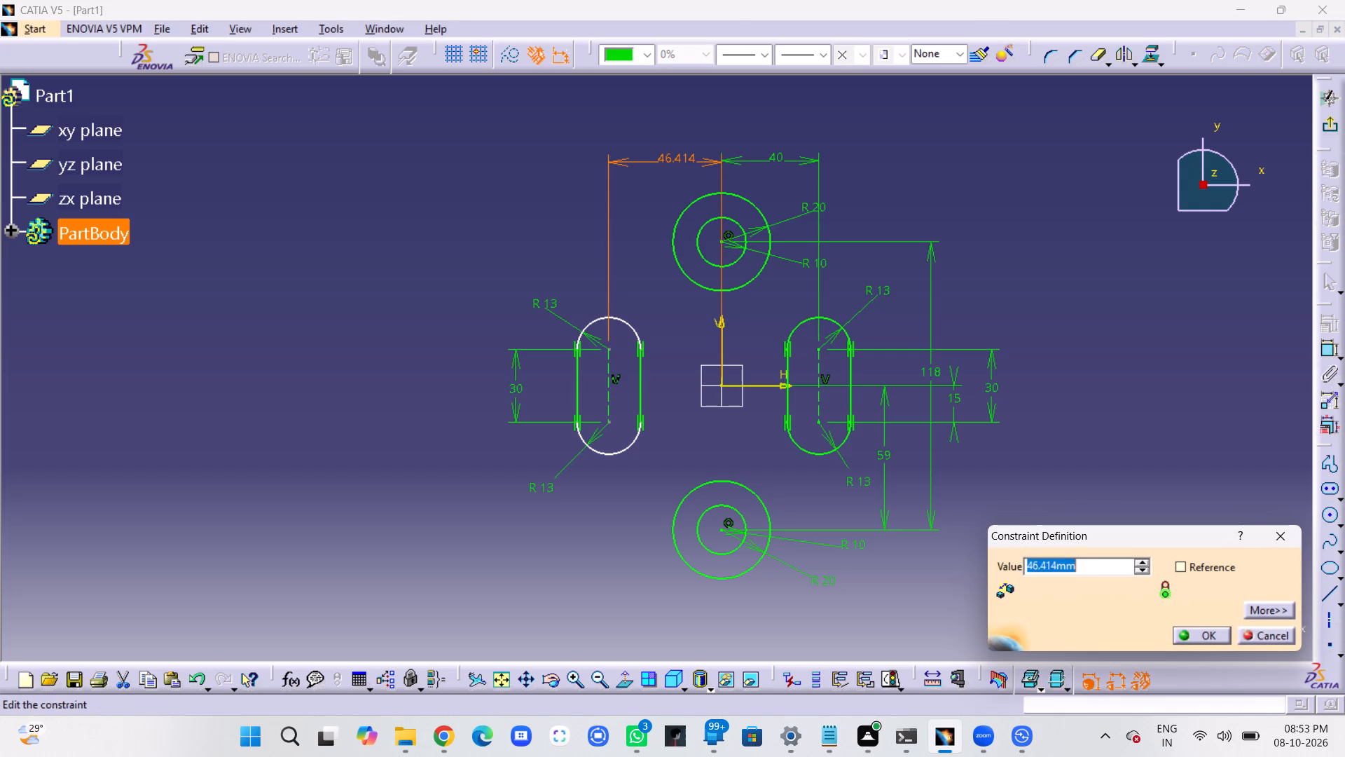
pyautogui.write('40')
pyautogui.press('Return')
pyautogui.click(786, 126)
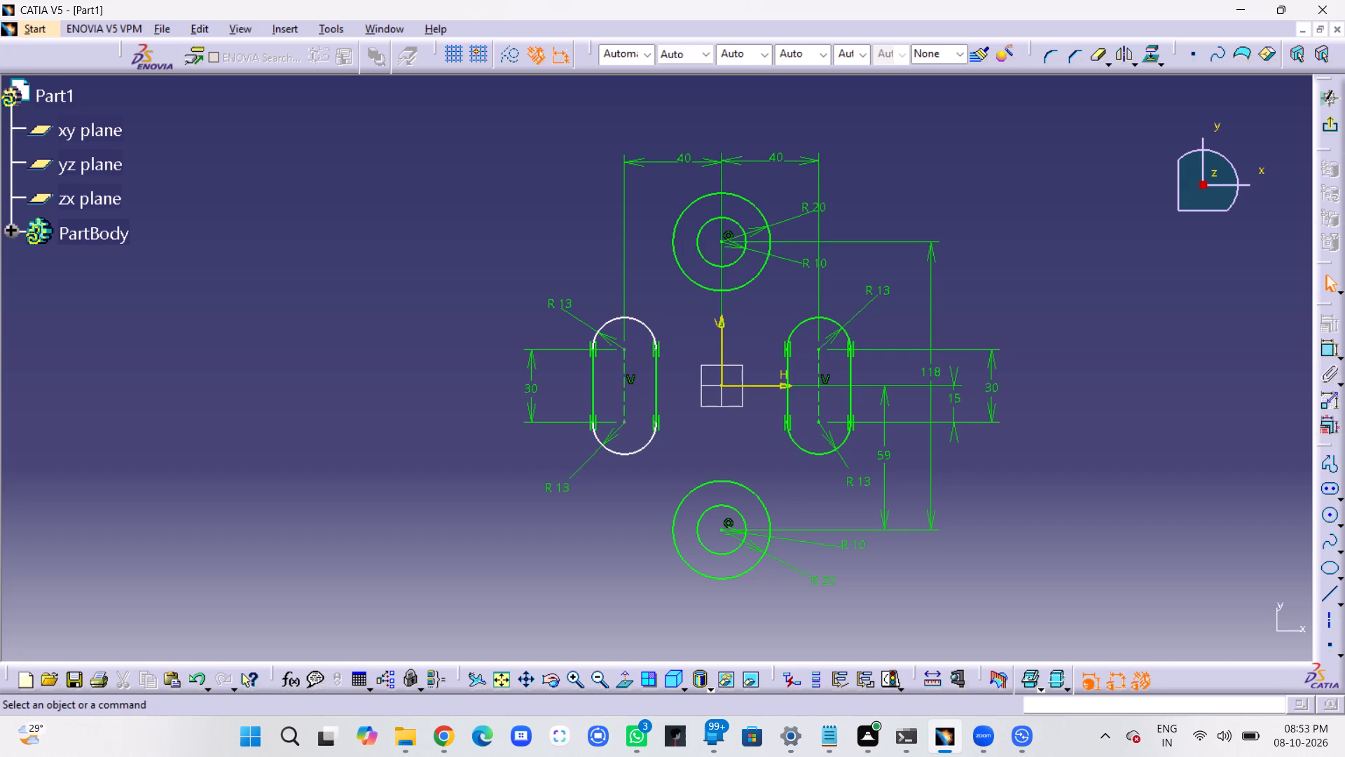
# Constrain the vertical distance between the left elongated hole's lower arc centre and the horizontal axis, placing the dimension left of the hole.
pyautogui.click(1330, 349)
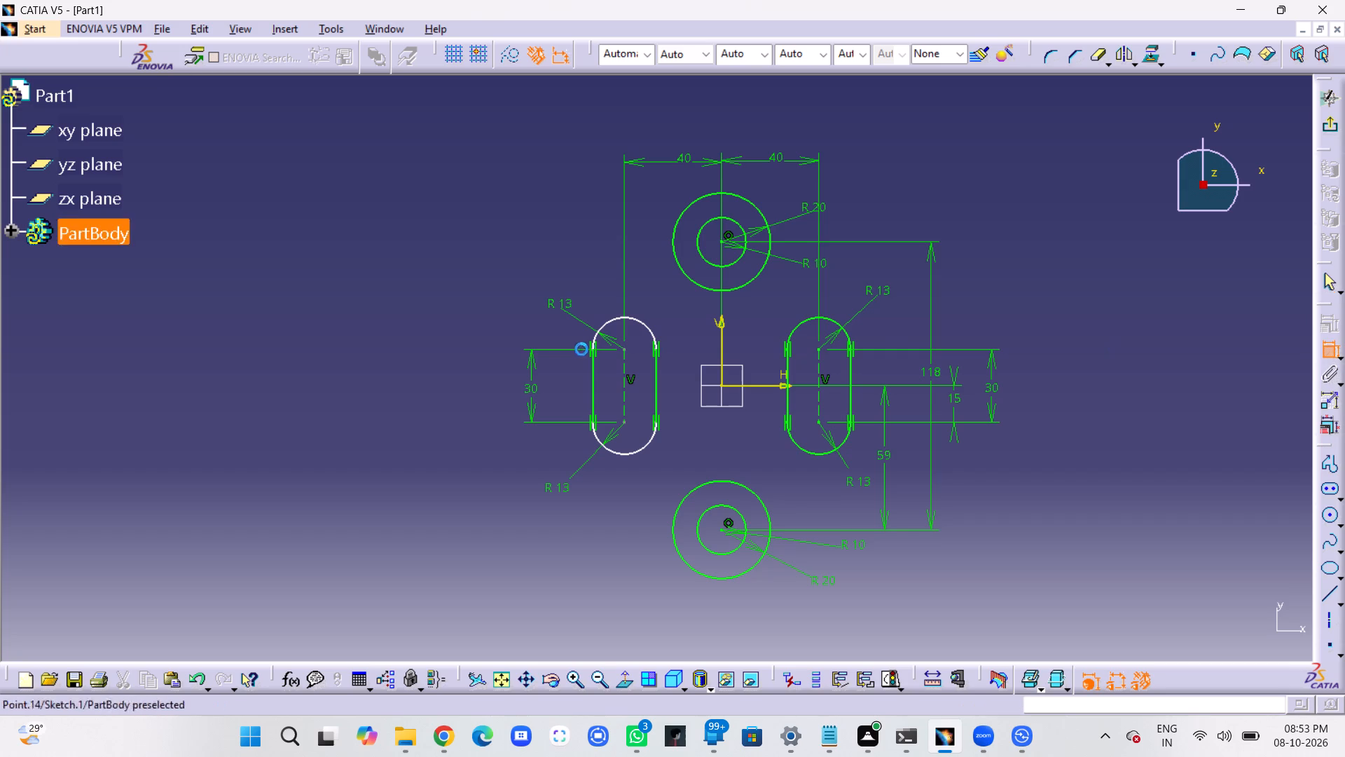
pyautogui.click(626, 421)
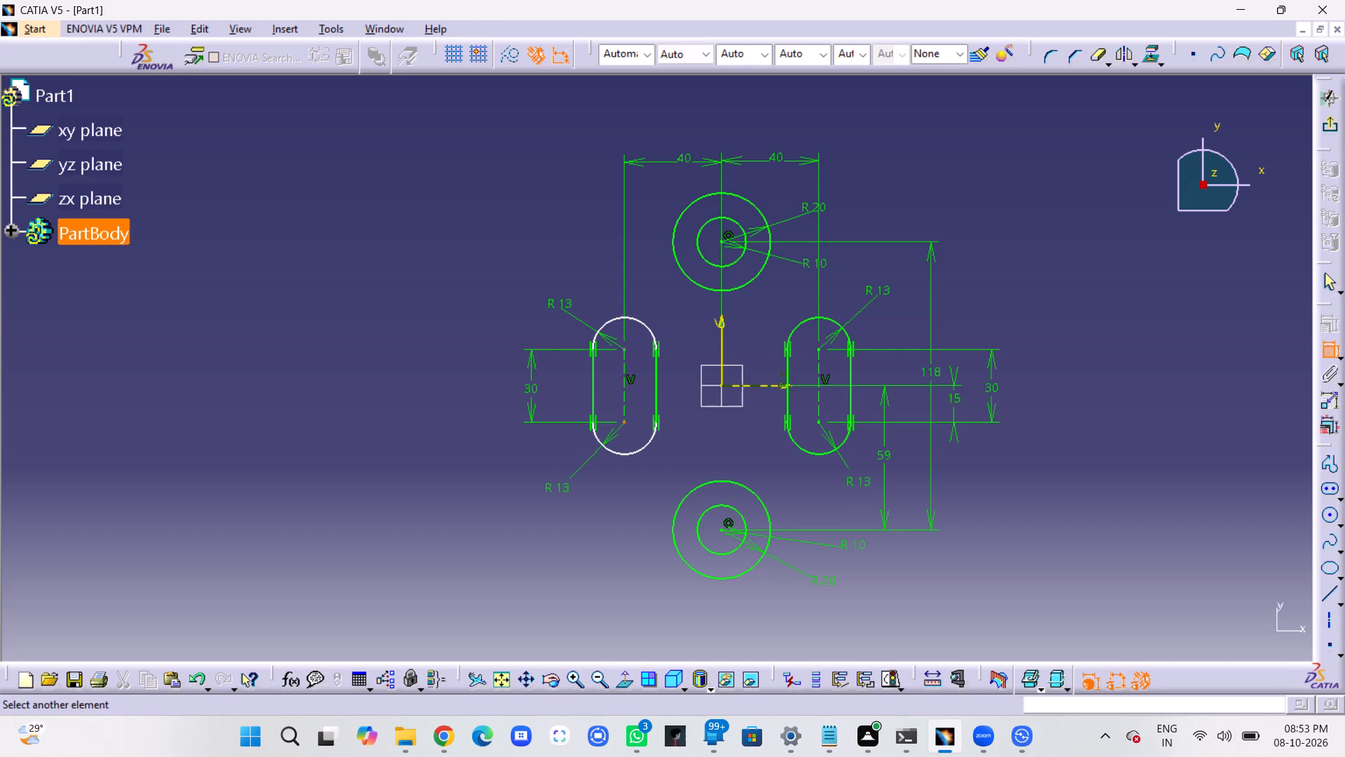
pyautogui.click(740, 386)
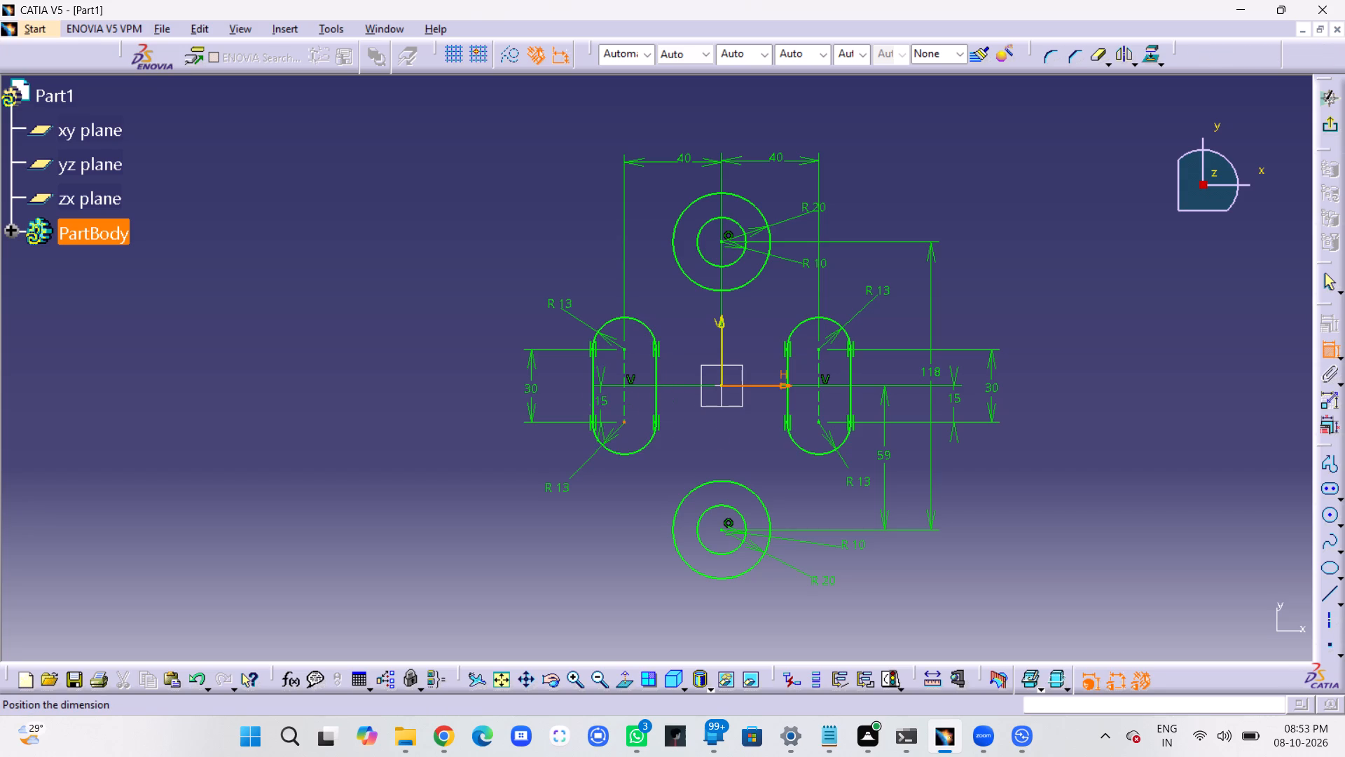
pyautogui.click(553, 403)
pyautogui.click(684, 443)
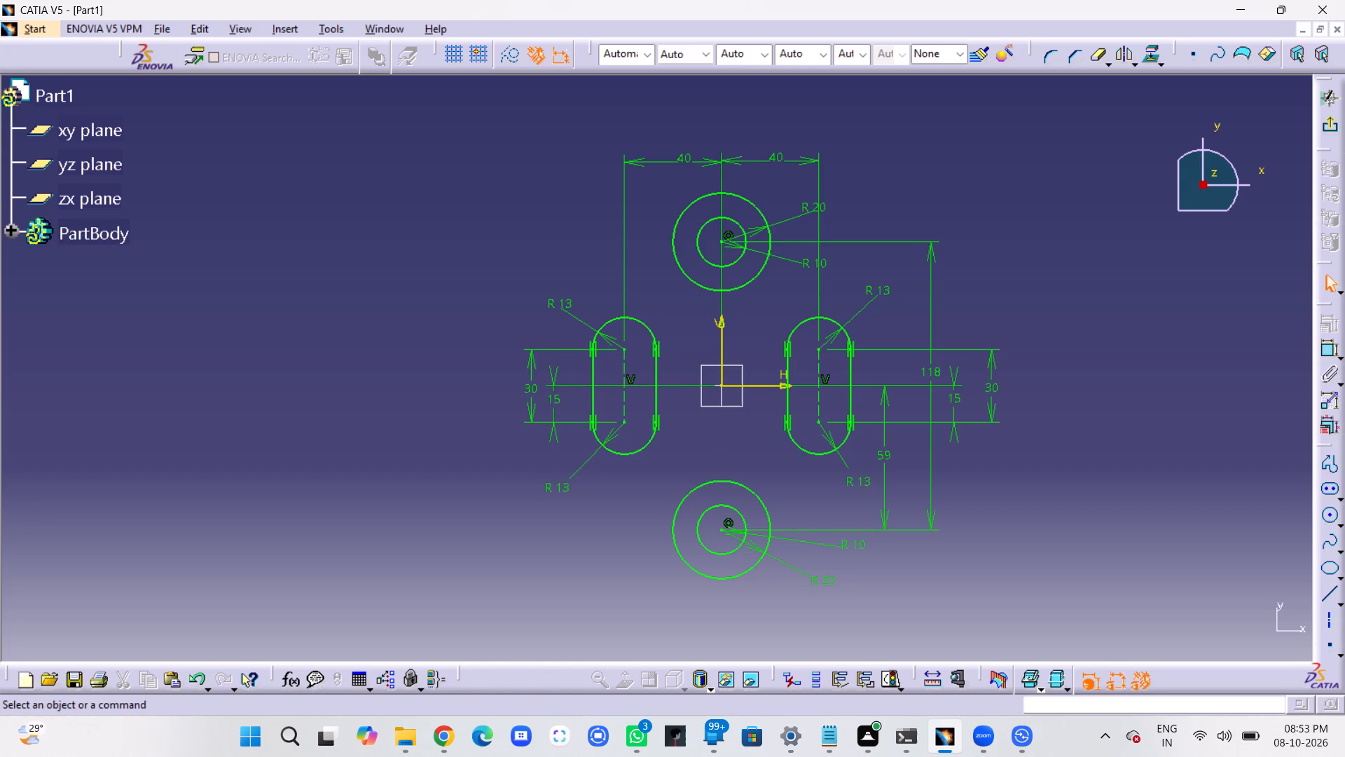
# Sketch a circle of about 14 mm radius above the right elongated hole, beside the upper concentric circles.
pyautogui.moveTo(1063, 423); pyautogui.dragTo(1050, 425, button='middle')
pyautogui.middleClick(1050, 425)
pyautogui.moveTo(934, 451); pyautogui.dragTo(1248, 549, button='middle')
pyautogui.moveTo(1134, 515); pyautogui.dragTo(1194, 472, button='middle')
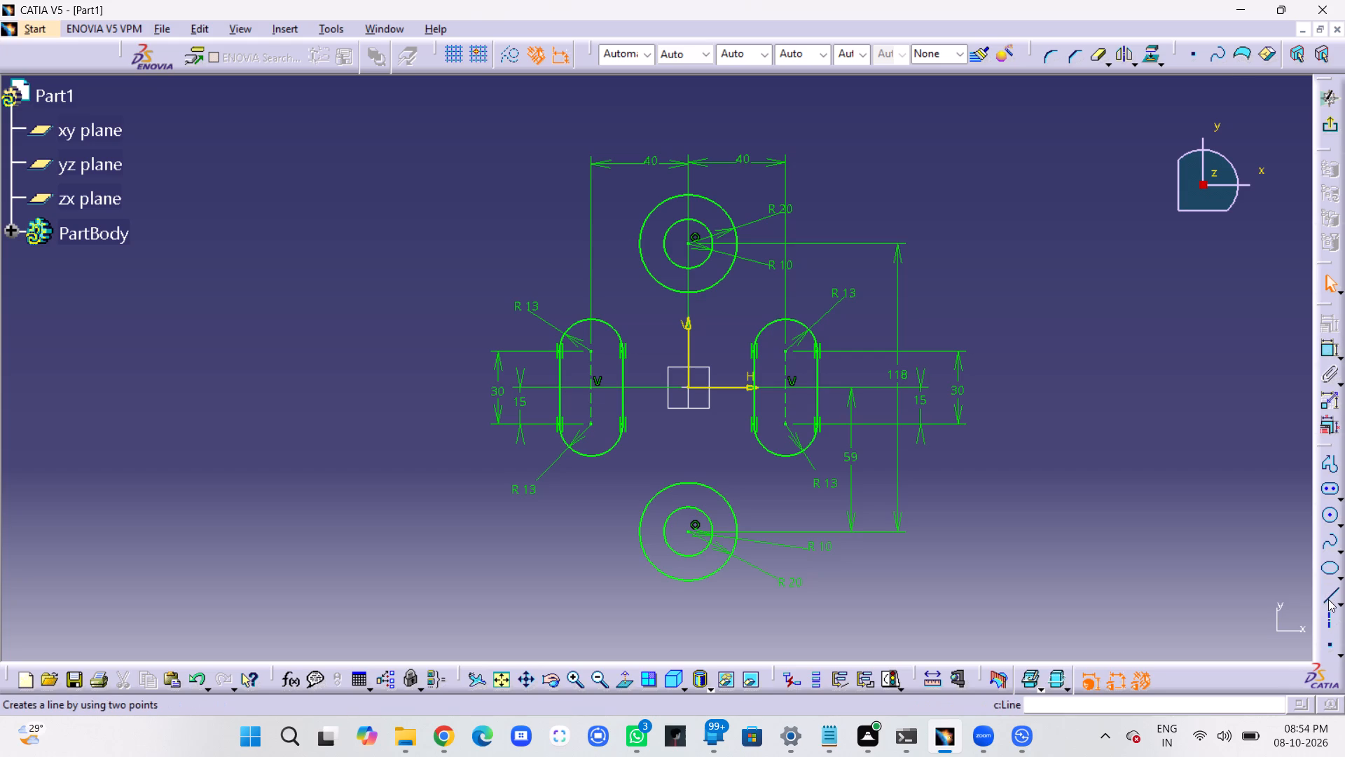
pyautogui.click(1332, 519)
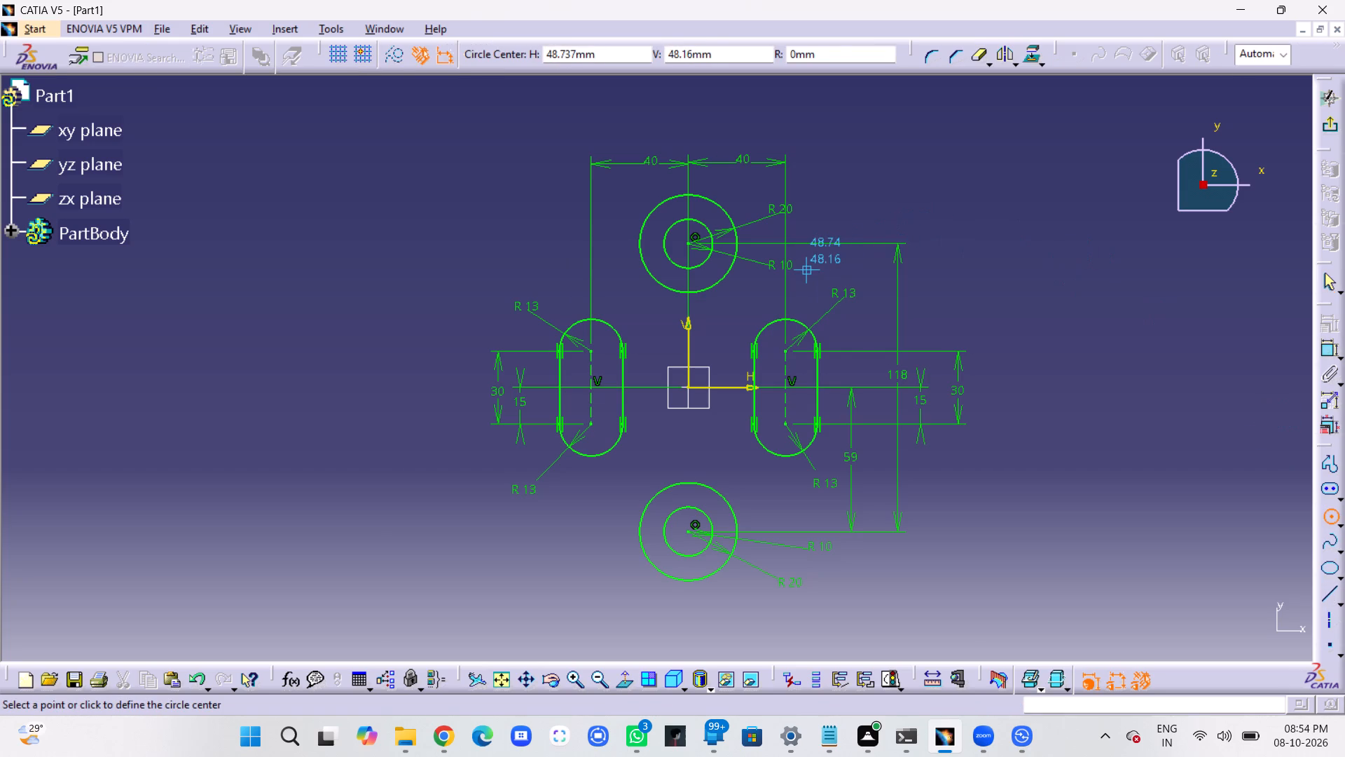
pyautogui.click(805, 272)
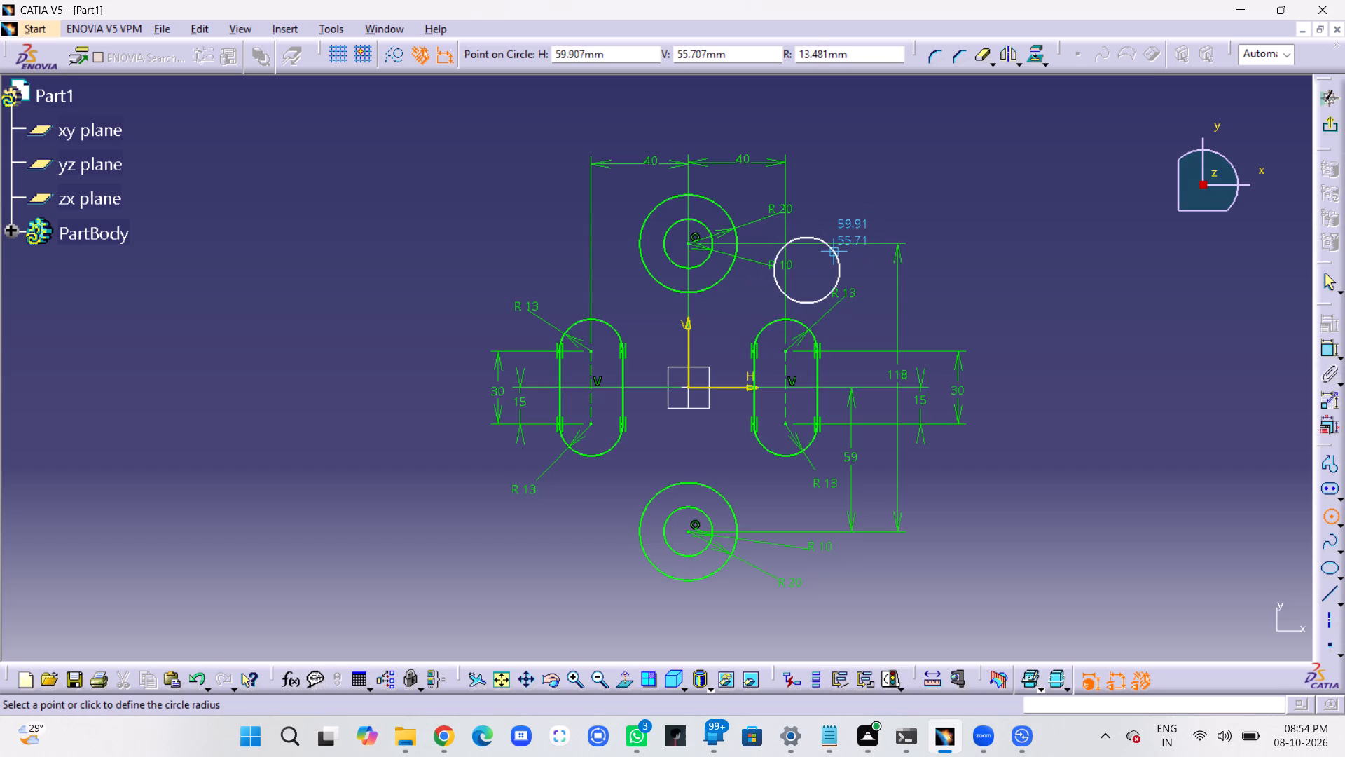
pyautogui.click(834, 248)
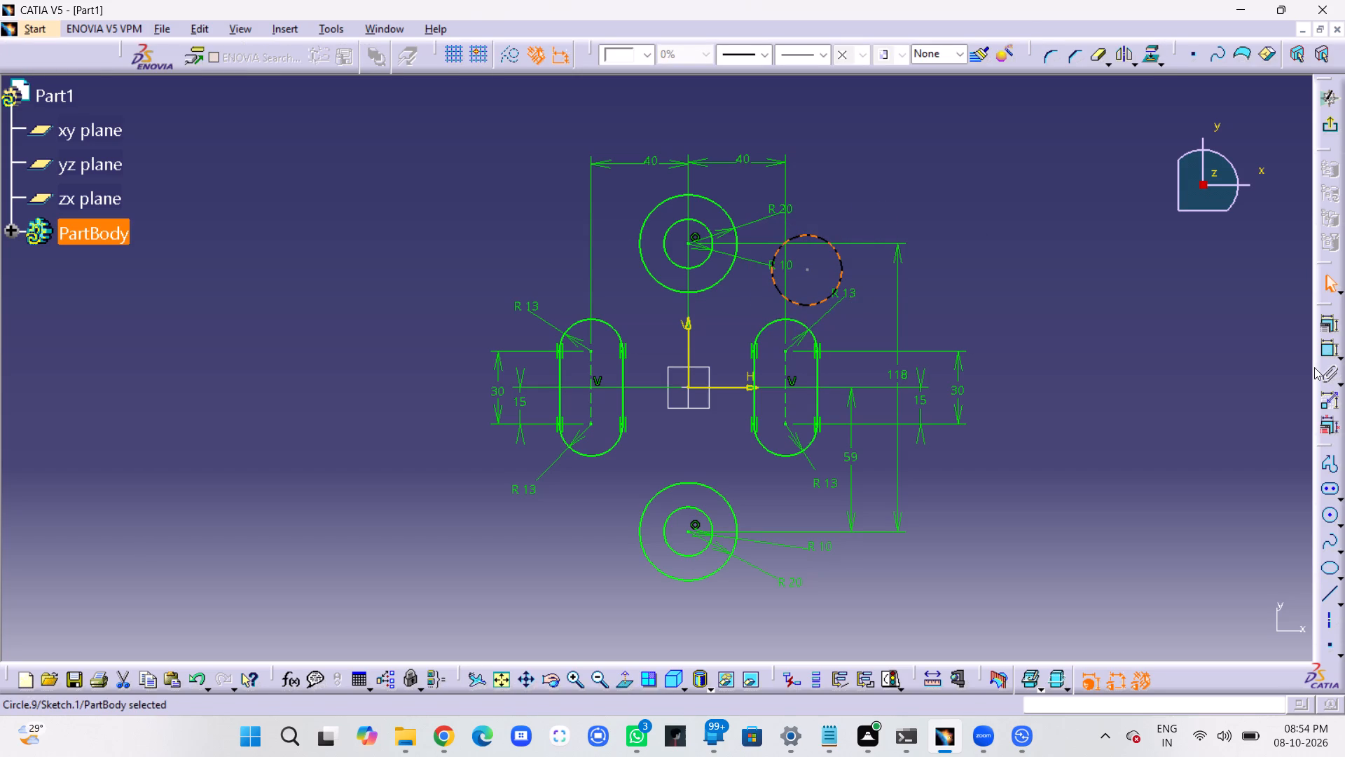
# Add a radius constraint to the new circle and set it to 100 mm.
pyautogui.click(1325, 351)
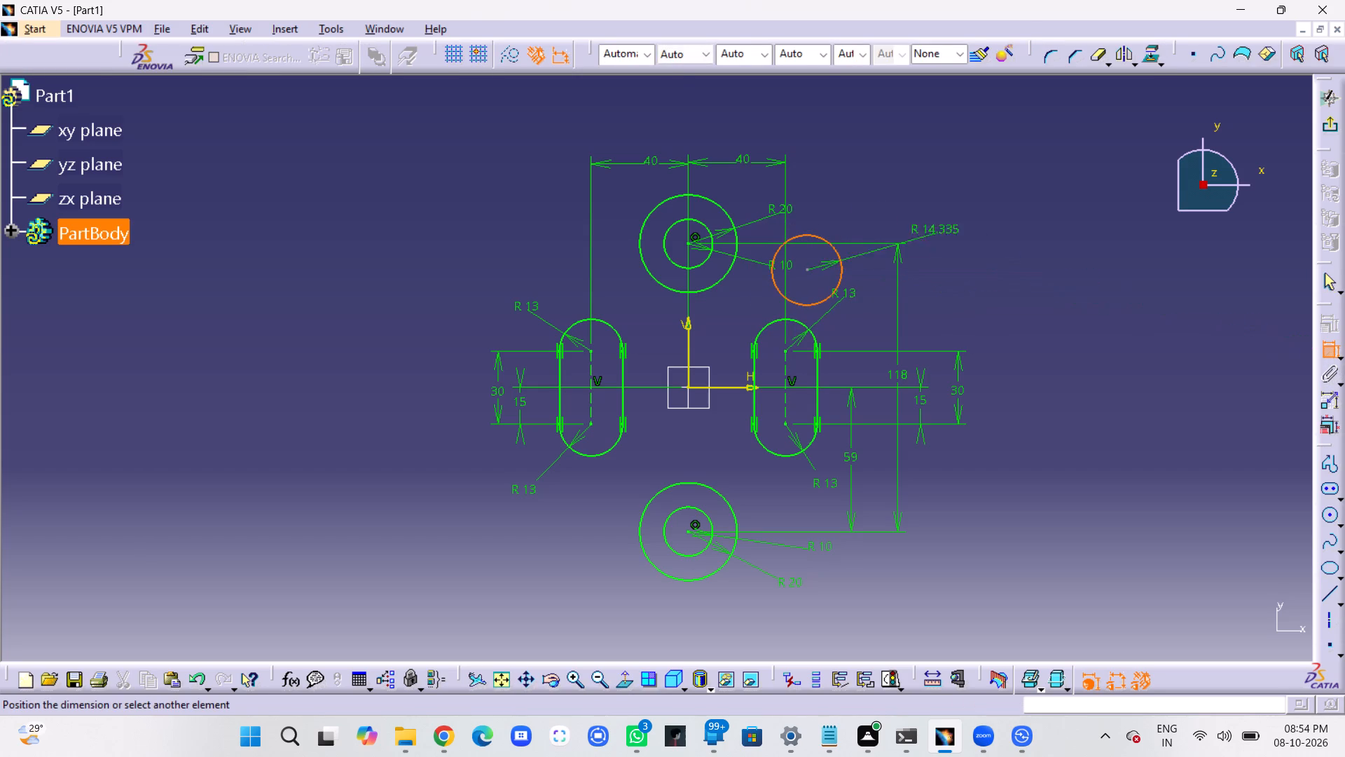
pyautogui.click(877, 192)
pyautogui.doubleClick(886, 189)
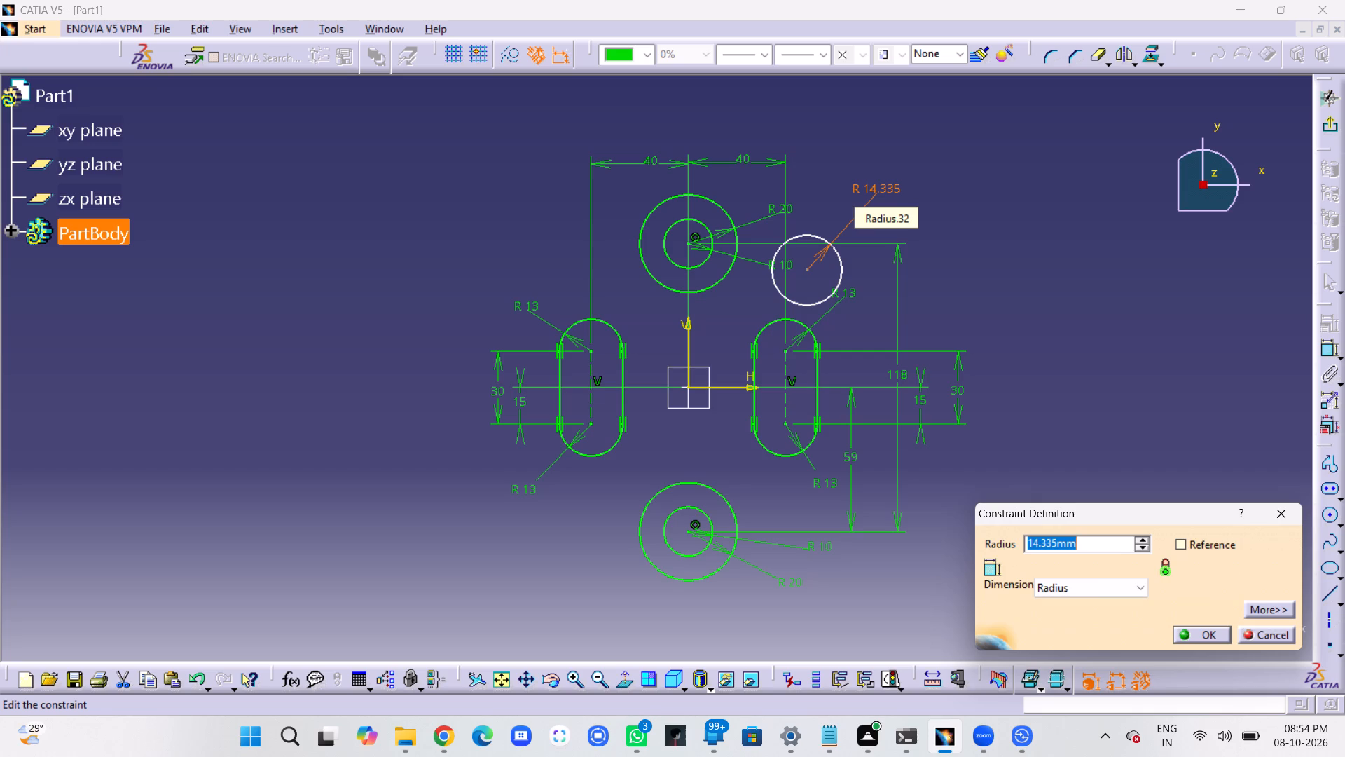
pyautogui.write('100')
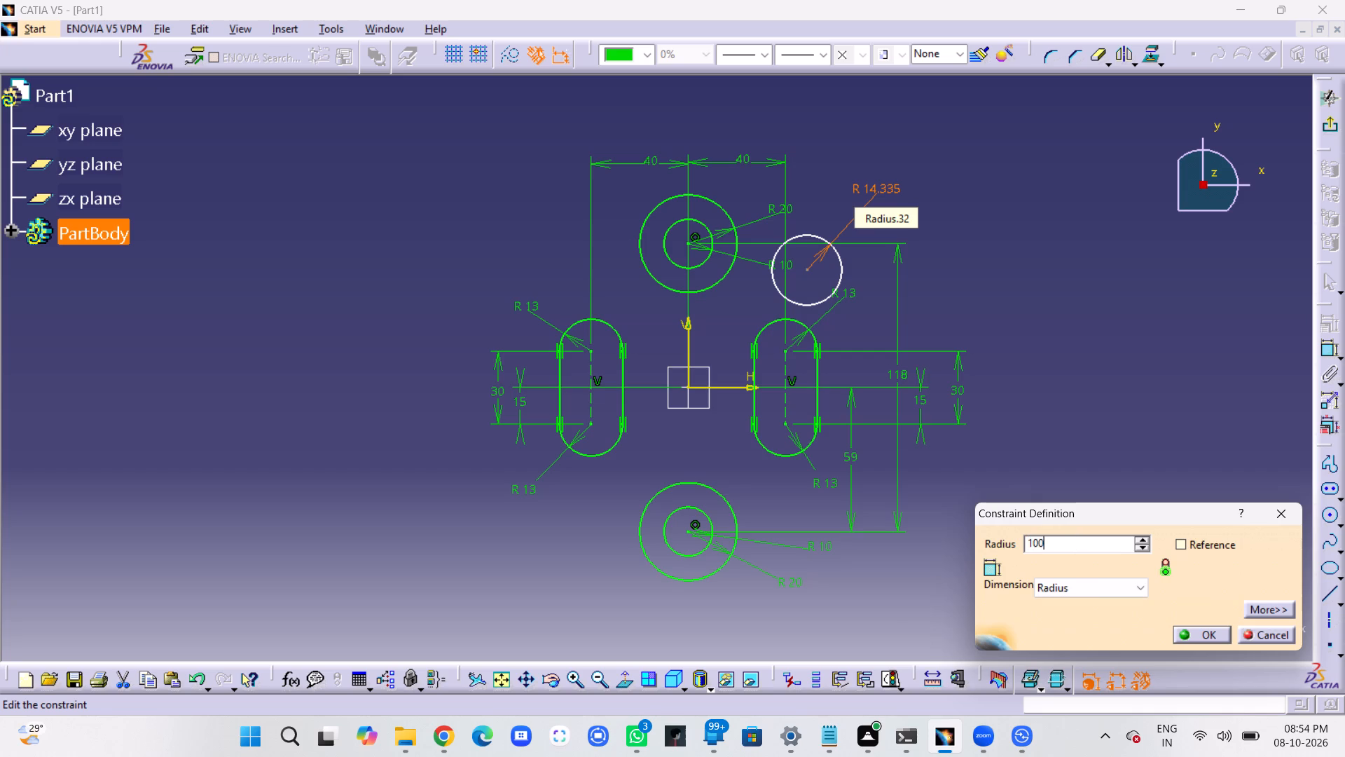
pyautogui.press('Return')
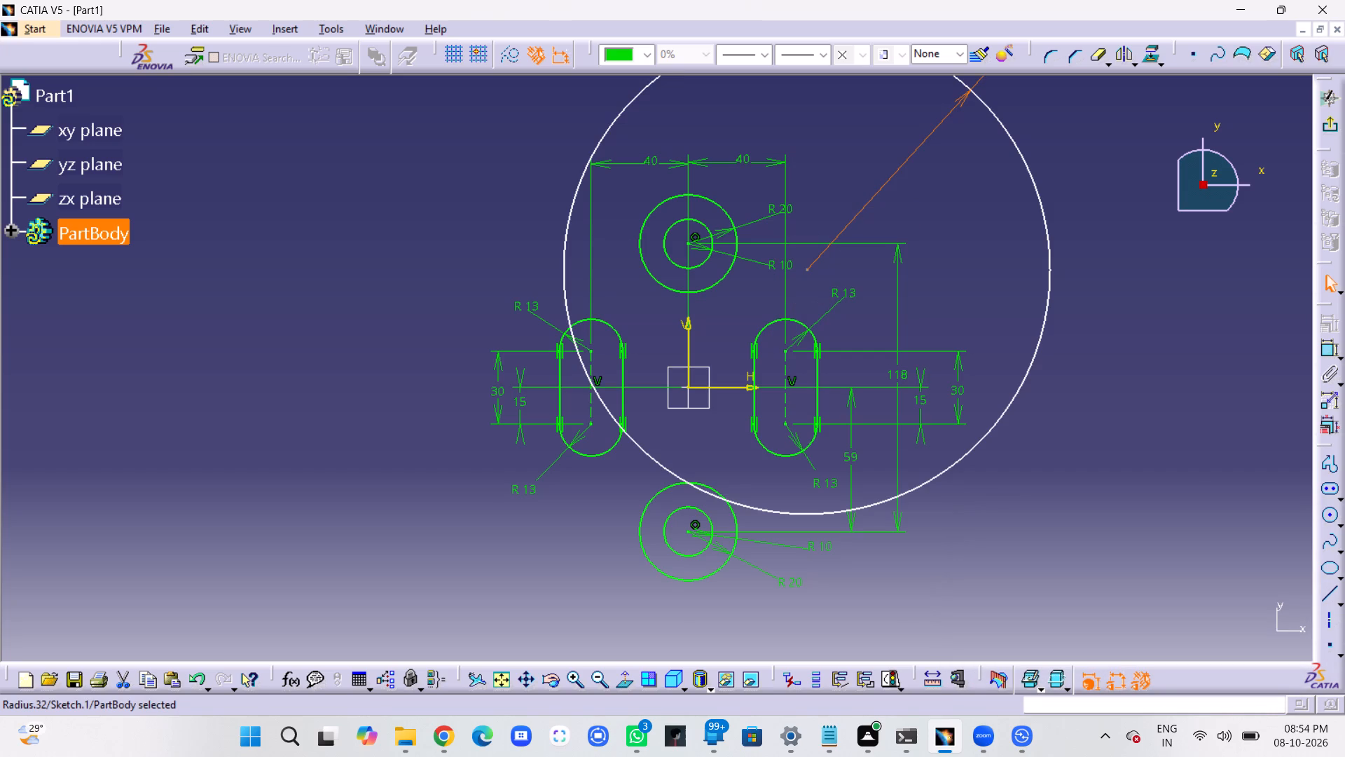
# Move the R100 circle's centre up and to the right until its edge nearly touches the upper R20 circle and right elongated hole.
pyautogui.moveTo(1022, 287); pyautogui.dragTo(862, 366, button='middle')
pyautogui.moveTo(855, 345); pyautogui.dragTo(865, 345, button='middle')
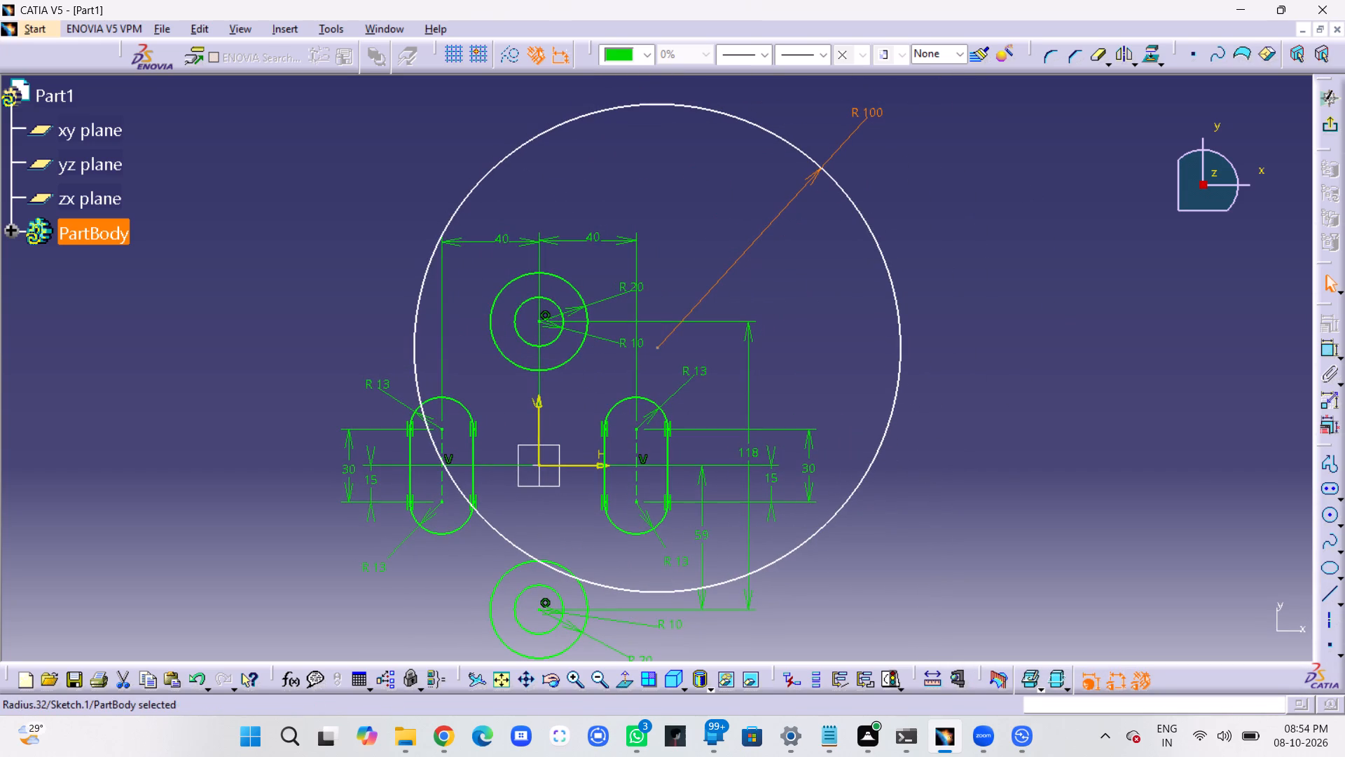
pyautogui.moveTo(656, 346); pyautogui.dragTo(728, 302)
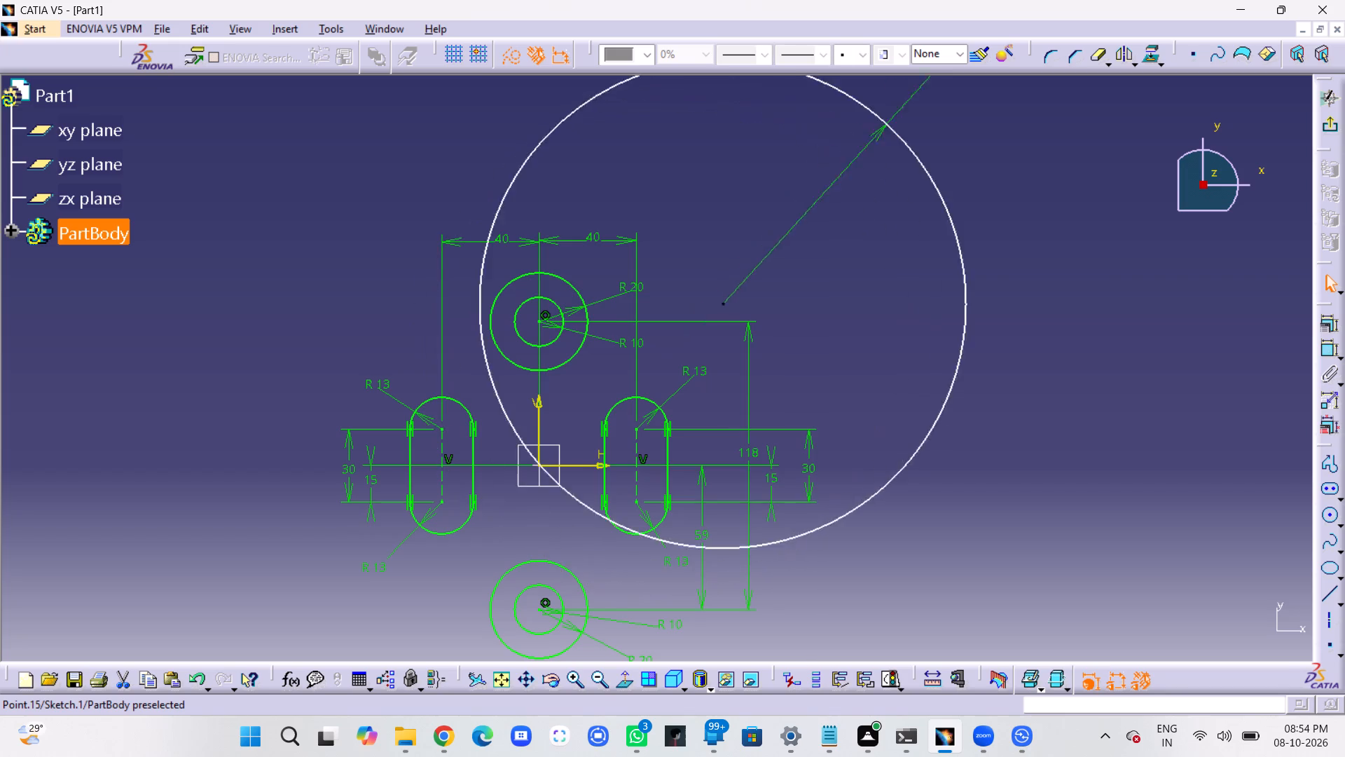
pyautogui.moveTo(728, 302); pyautogui.dragTo(813, 204)
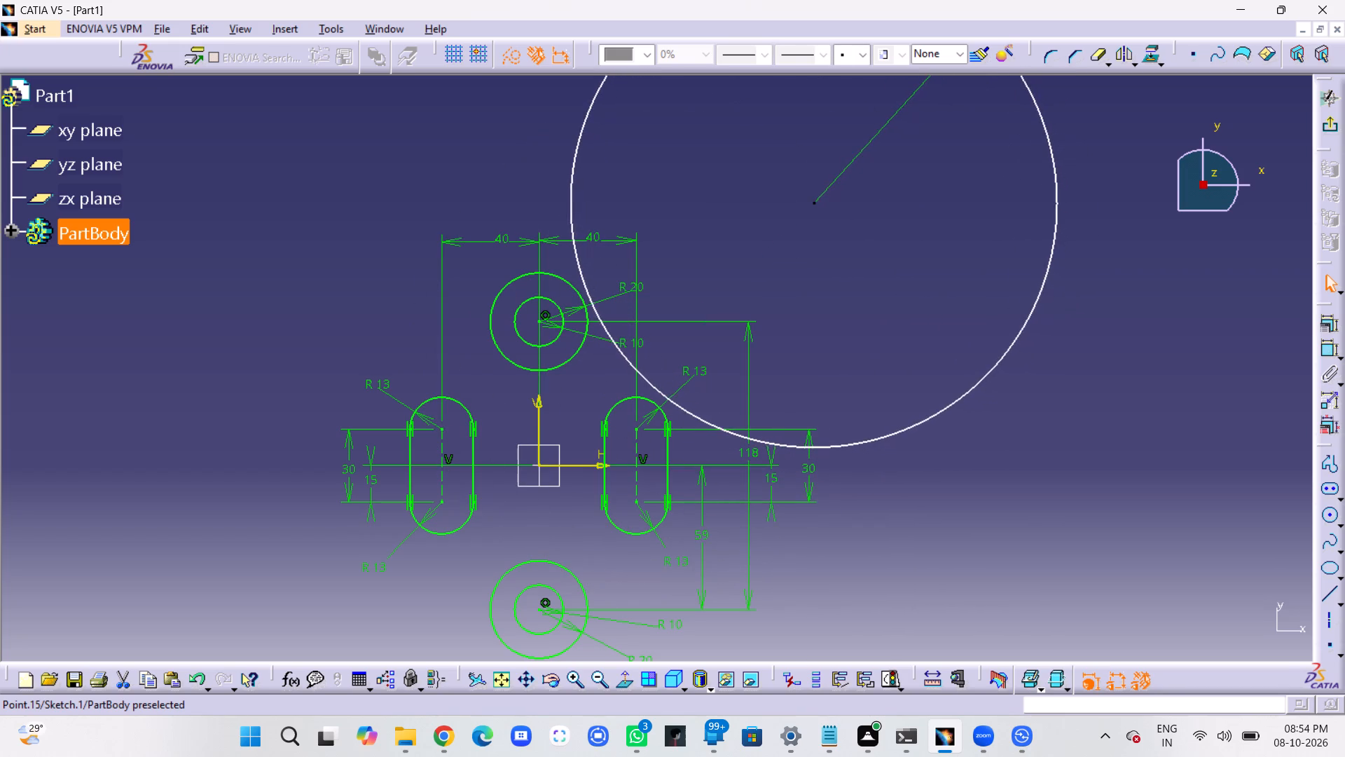
pyautogui.moveTo(813, 204); pyautogui.dragTo(806, 203)
pyautogui.moveTo(806, 200); pyautogui.dragTo(811, 200)
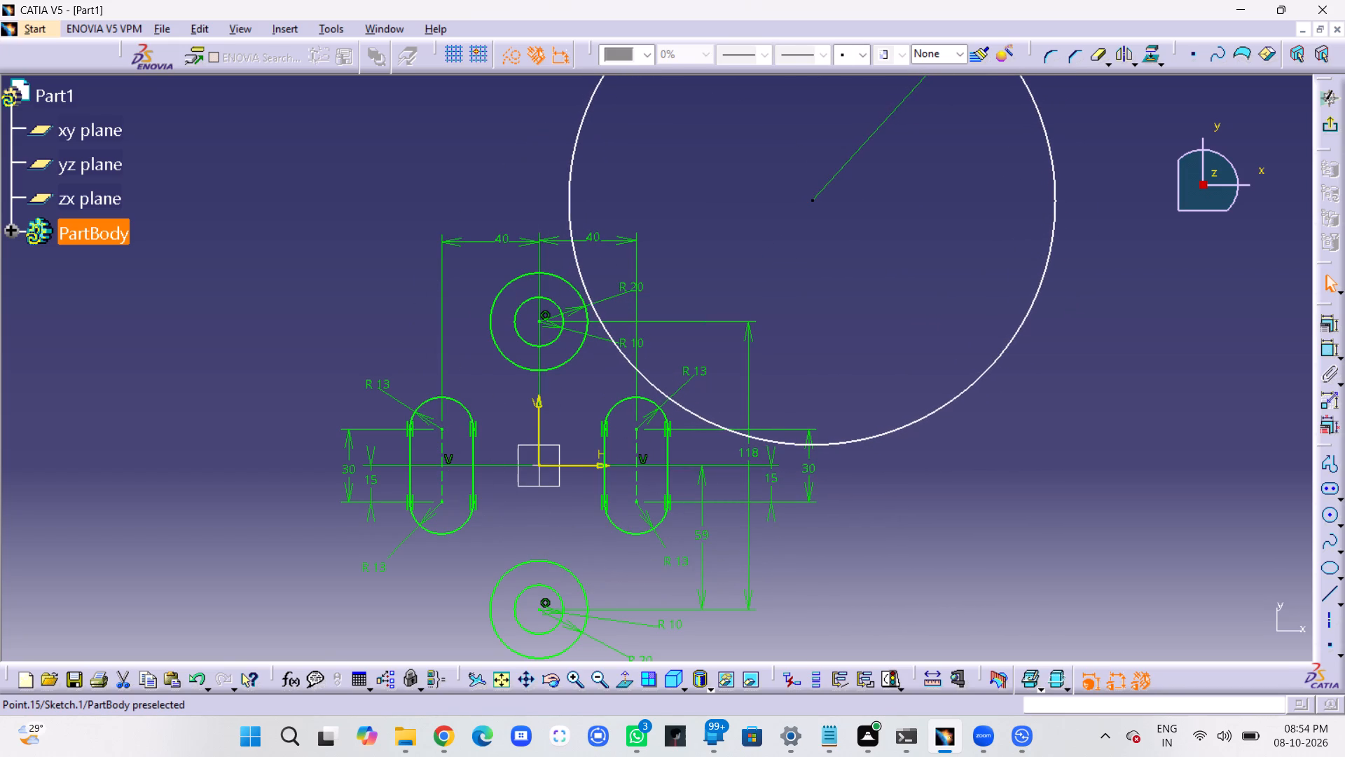
pyautogui.moveTo(811, 200); pyautogui.dragTo(811, 209)
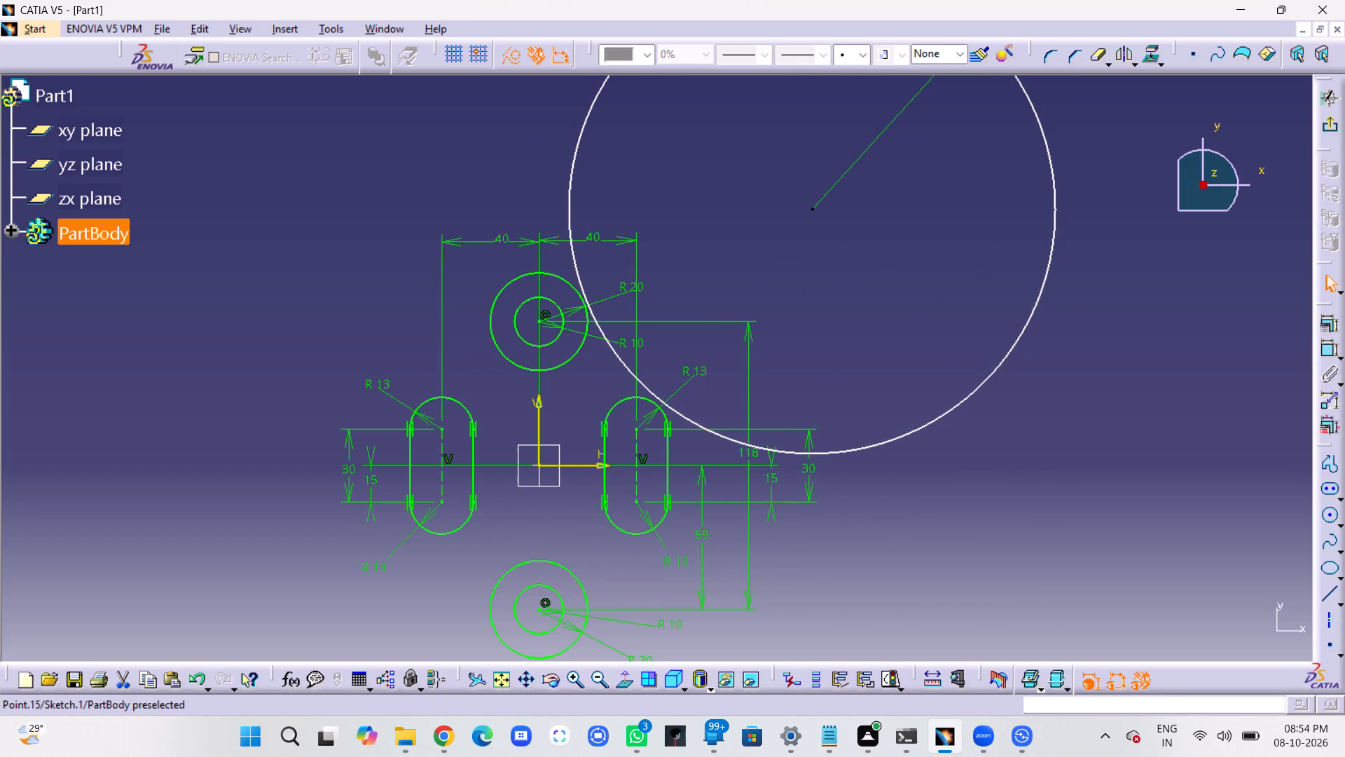
pyautogui.moveTo(811, 209); pyautogui.dragTo(813, 209)
pyautogui.click(1072, 394)
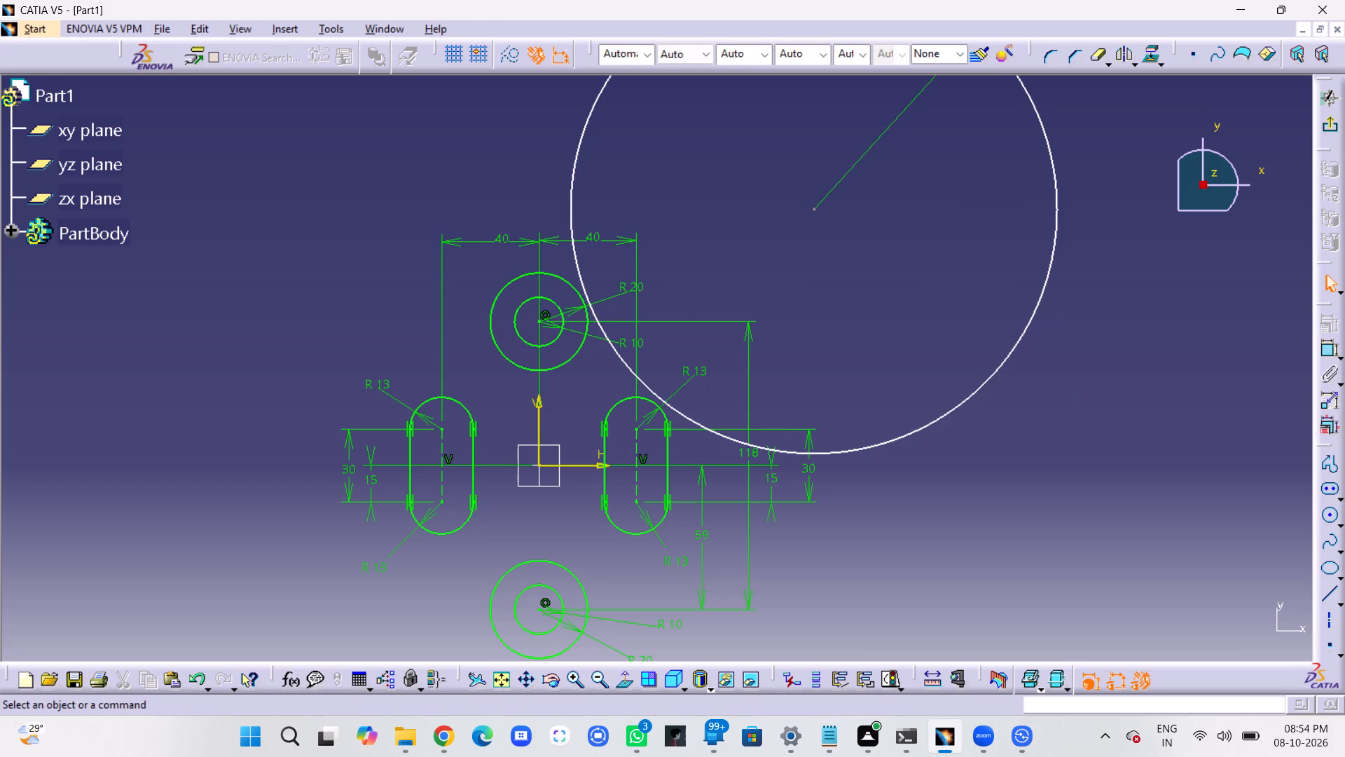
# Add a tangency constraint between the R100 circle and the upper R20 circle.
pyautogui.click(622, 356)
pyautogui.keyDown('ctrl'); pyautogui.click(584, 329); pyautogui.keyUp('ctrl')
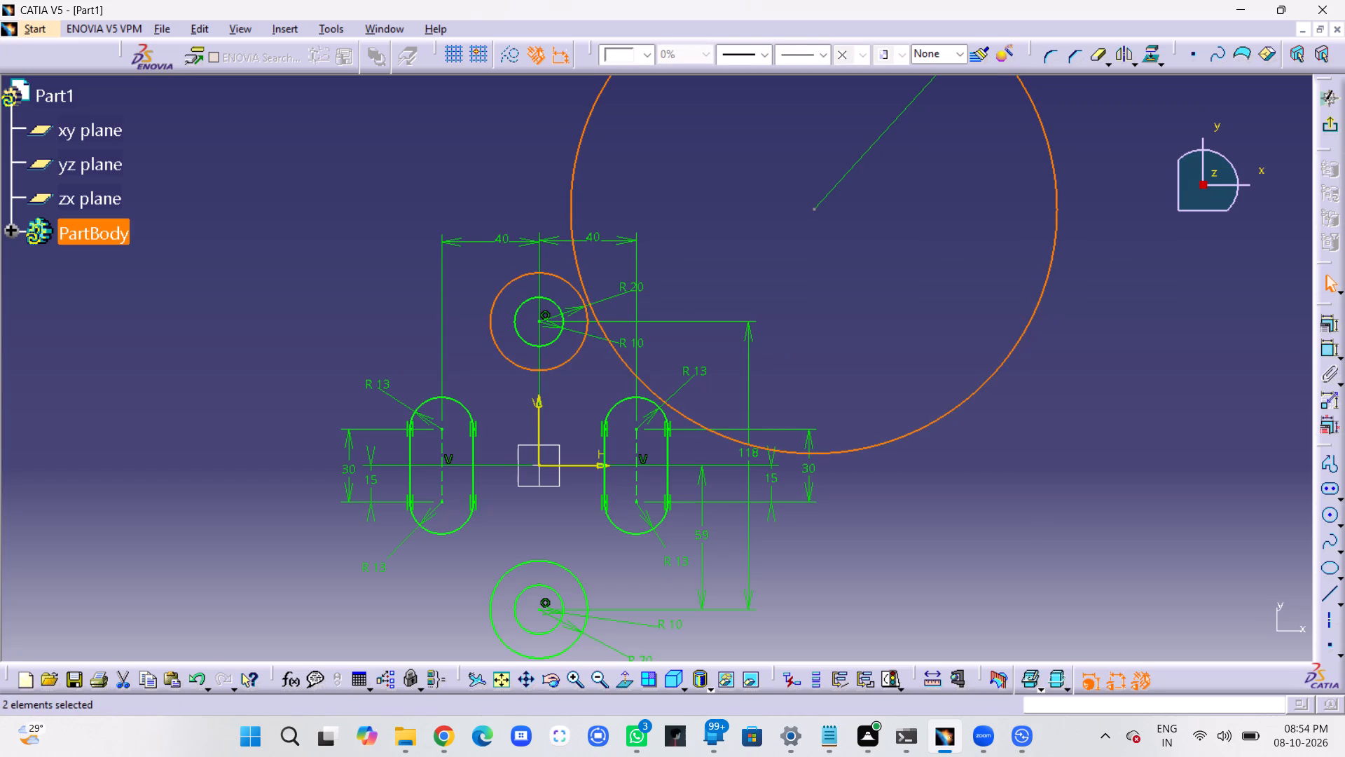
pyautogui.click(1325, 327)
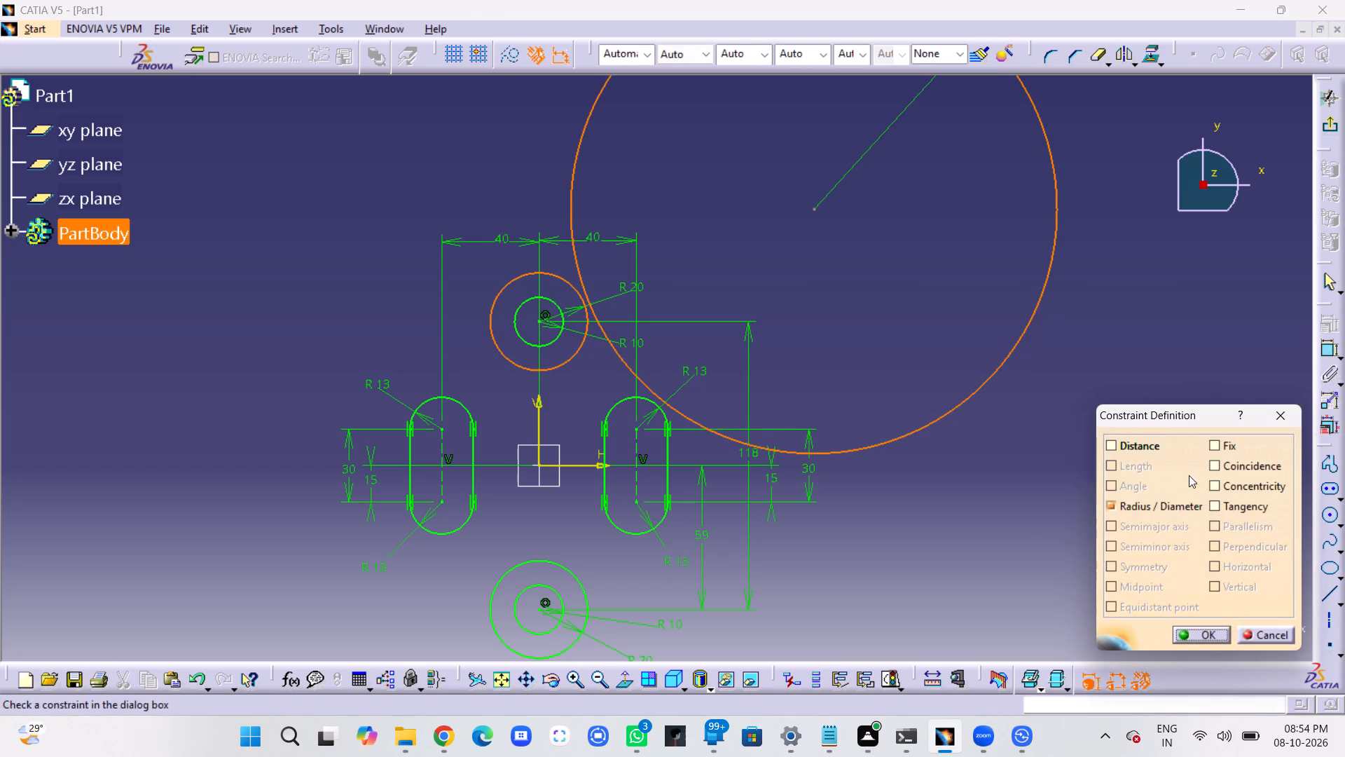
pyautogui.click(1212, 505)
pyautogui.click(1204, 636)
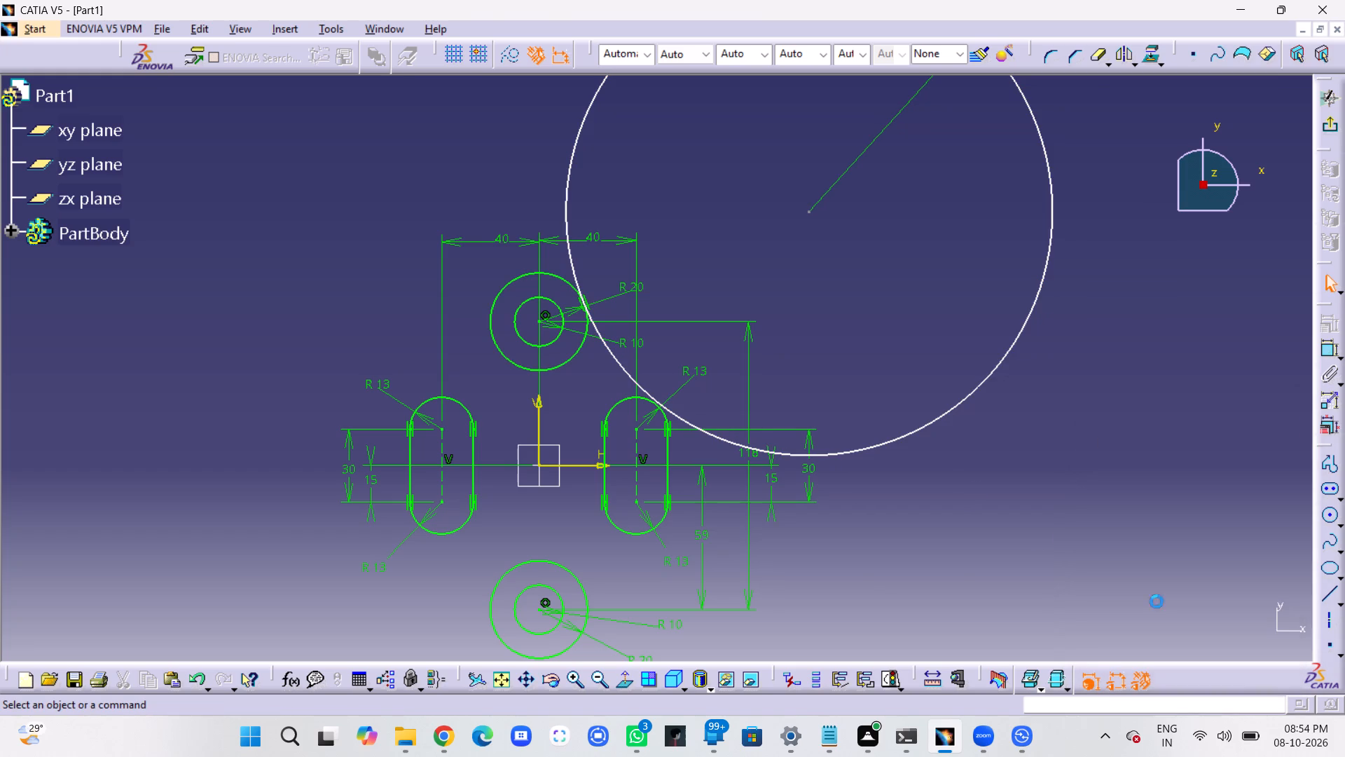
# Add a tangency constraint between the R100 circle and the right elongated hole's upper arc.
pyautogui.click(684, 423)
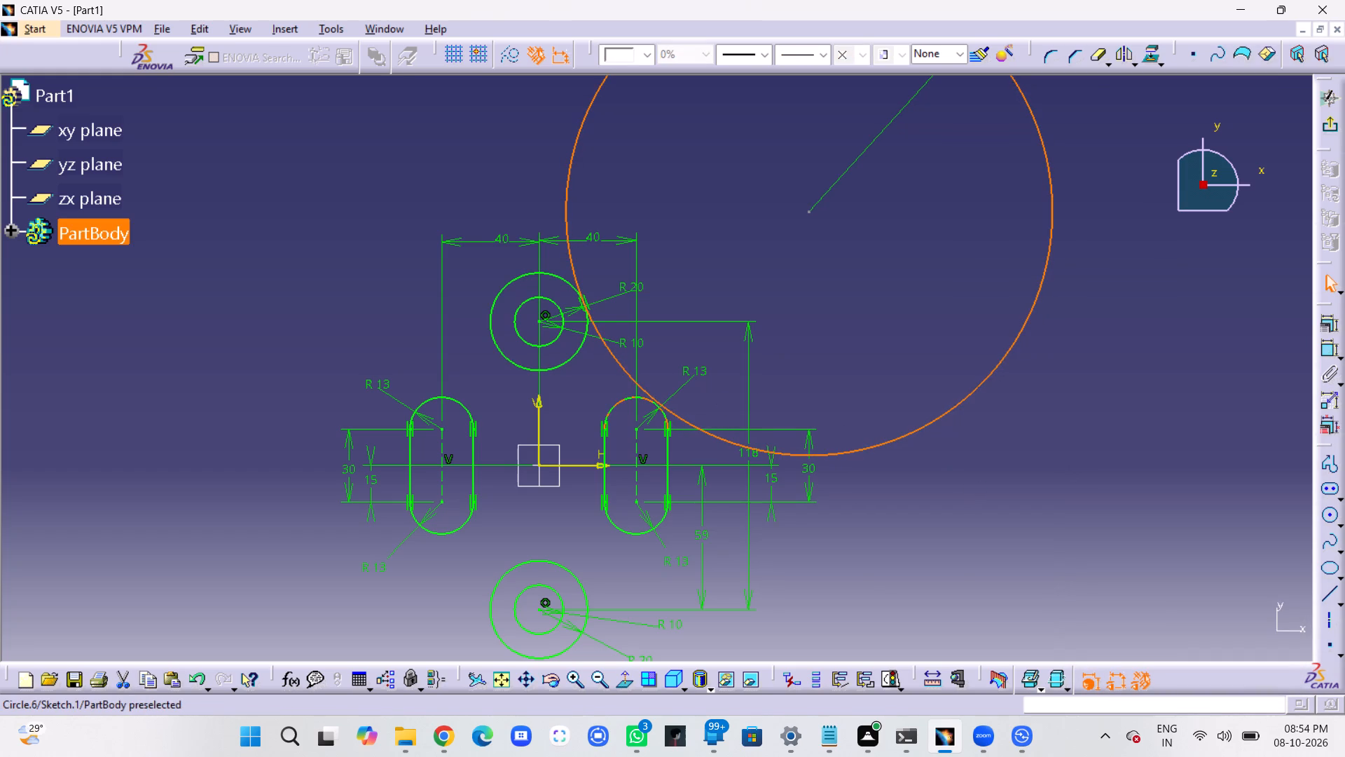
pyautogui.keyDown('ctrl'); pyautogui.click(663, 418); pyautogui.keyUp('ctrl')
pyautogui.click(1327, 331)
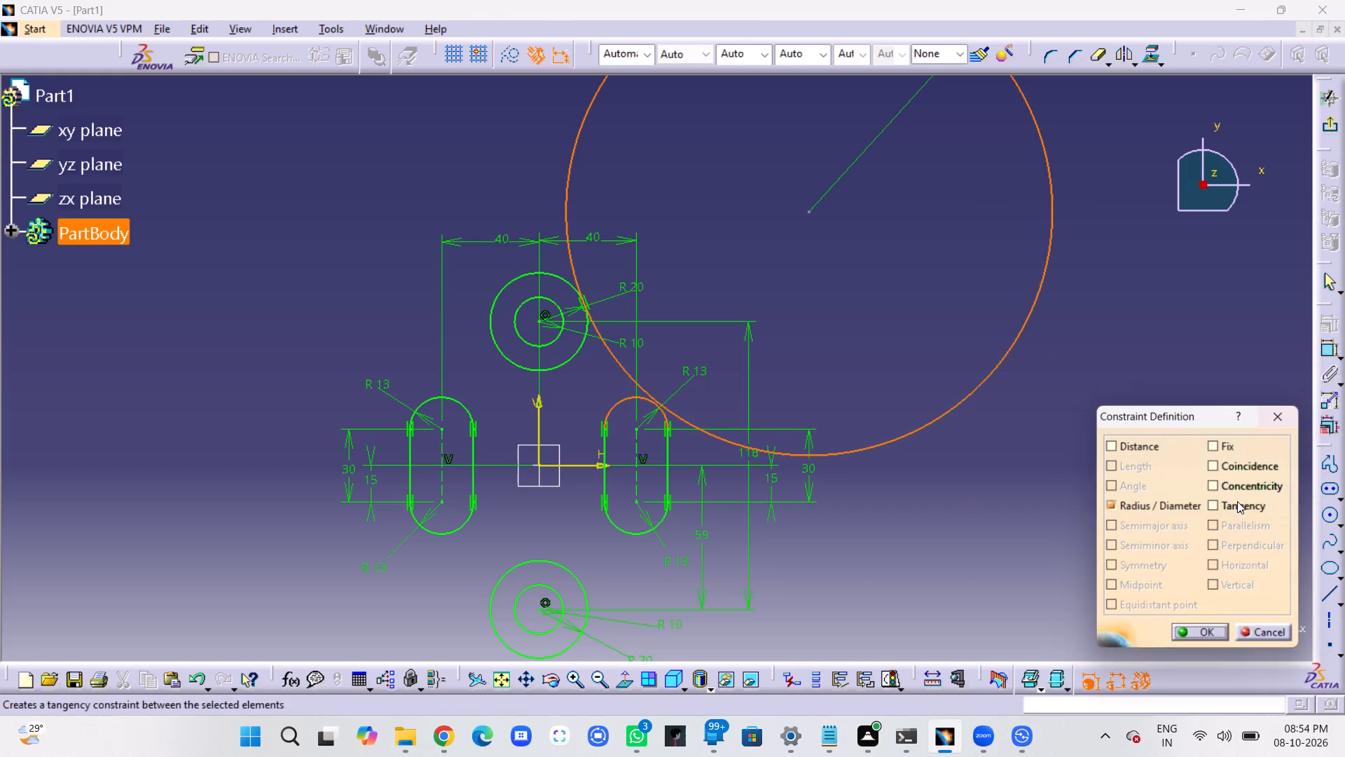
pyautogui.click(1243, 507)
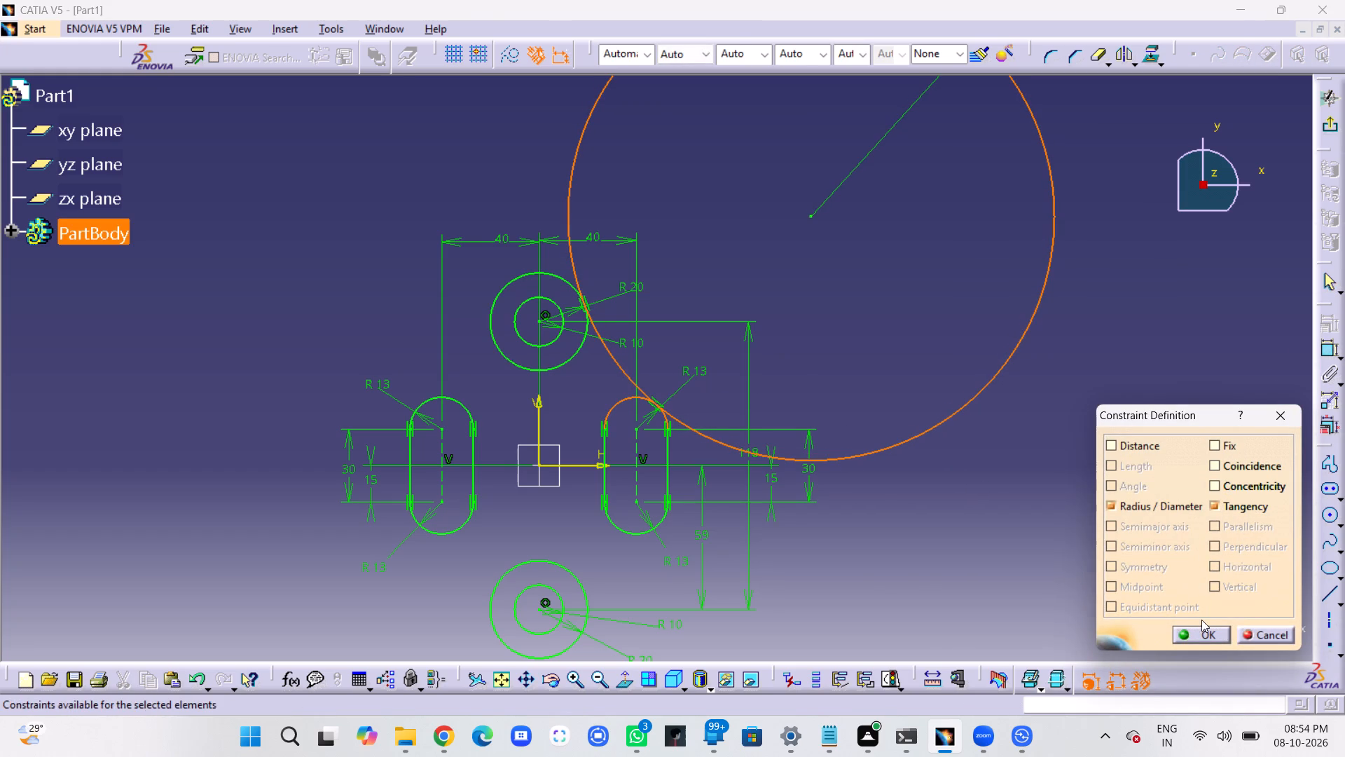
pyautogui.click(1201, 630)
pyautogui.click(1033, 542)
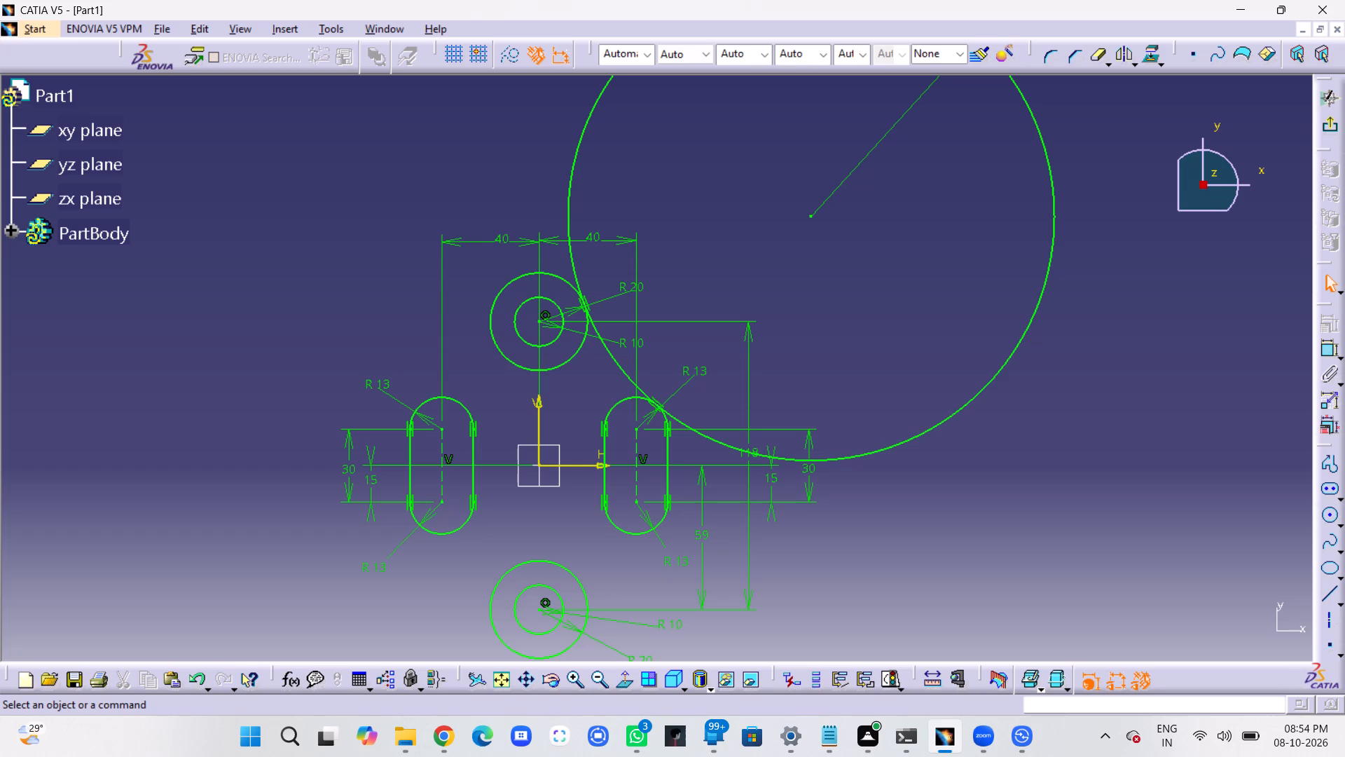
# Sketch a second circle of about 24 mm radius below and to the right of the right elongated hole.
pyautogui.moveTo(1033, 542); pyautogui.dragTo(1087, 482, button='middle')
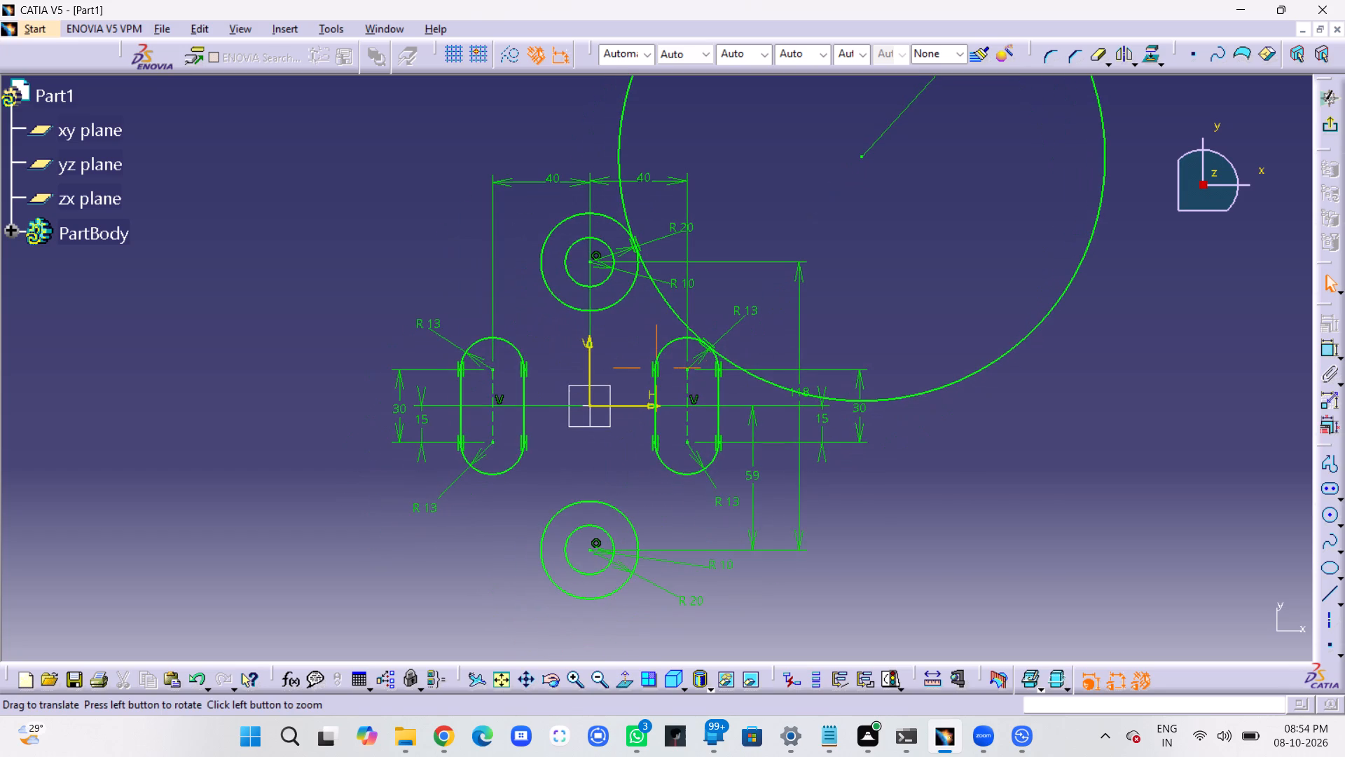
pyautogui.moveTo(1087, 482); pyautogui.dragTo(1103, 491, button='middle')
pyautogui.rightClick(1087, 482)
pyautogui.moveTo(1106, 517); pyautogui.dragTo(1149, 419, button='middle')
pyautogui.click(1330, 519)
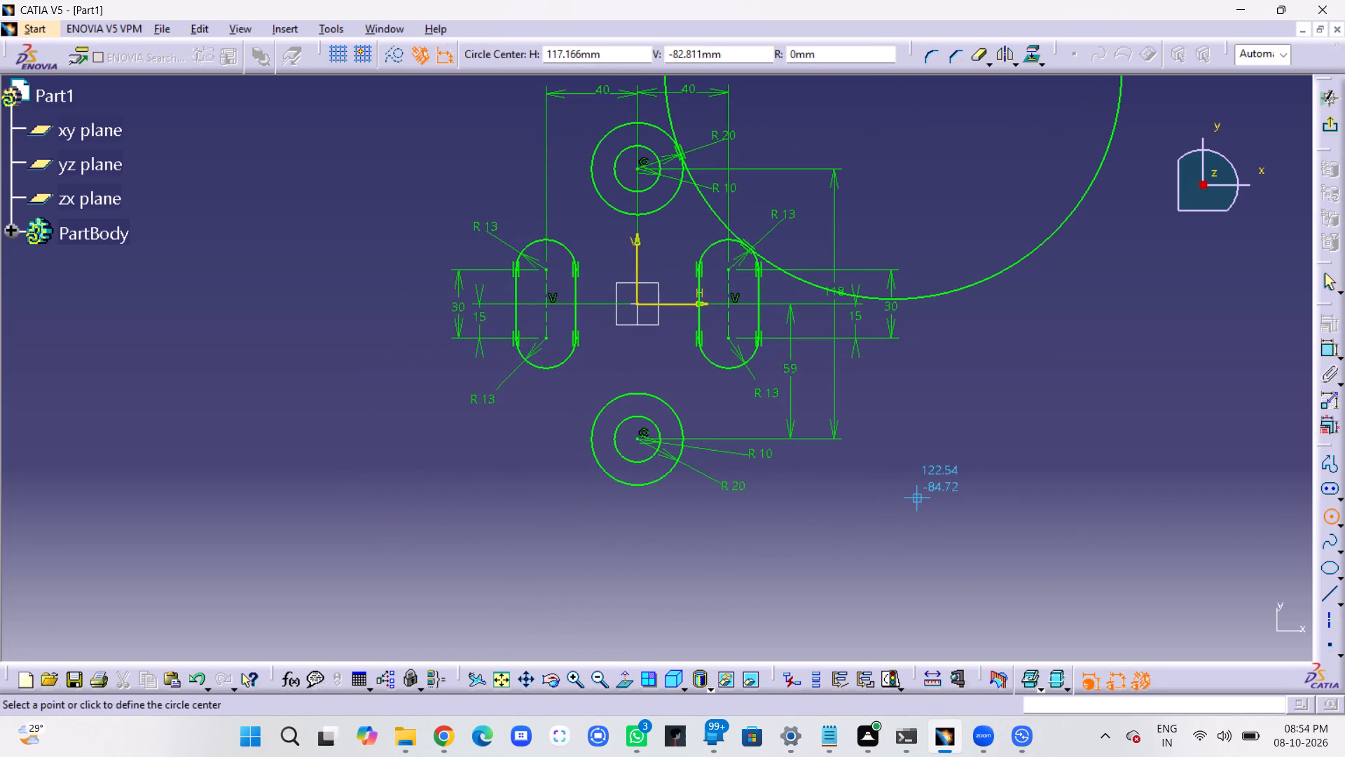
pyautogui.click(883, 503)
pyautogui.click(925, 538)
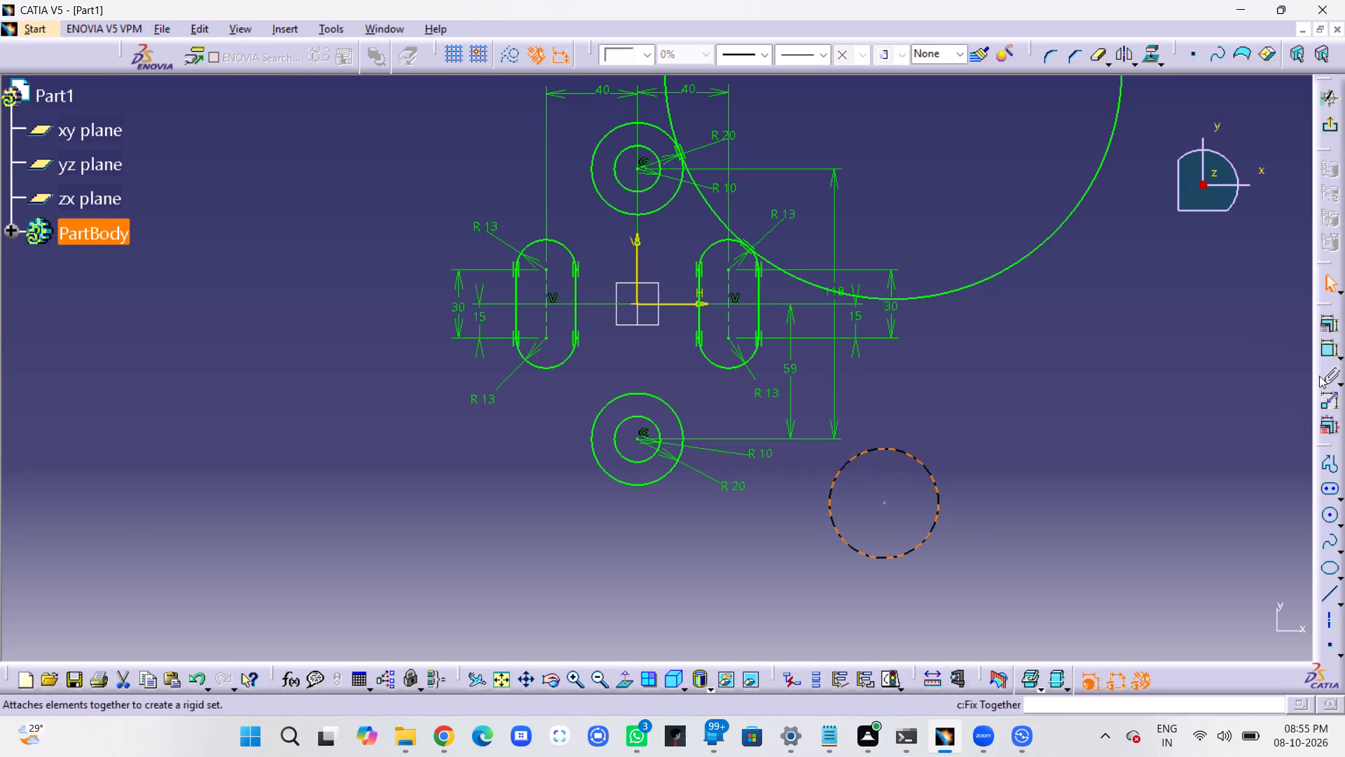
# Add a radius constraint to the second circle and set it to 100 mm.
pyautogui.click(1323, 351)
pyautogui.click(1023, 519)
pyautogui.doubleClick(1028, 513)
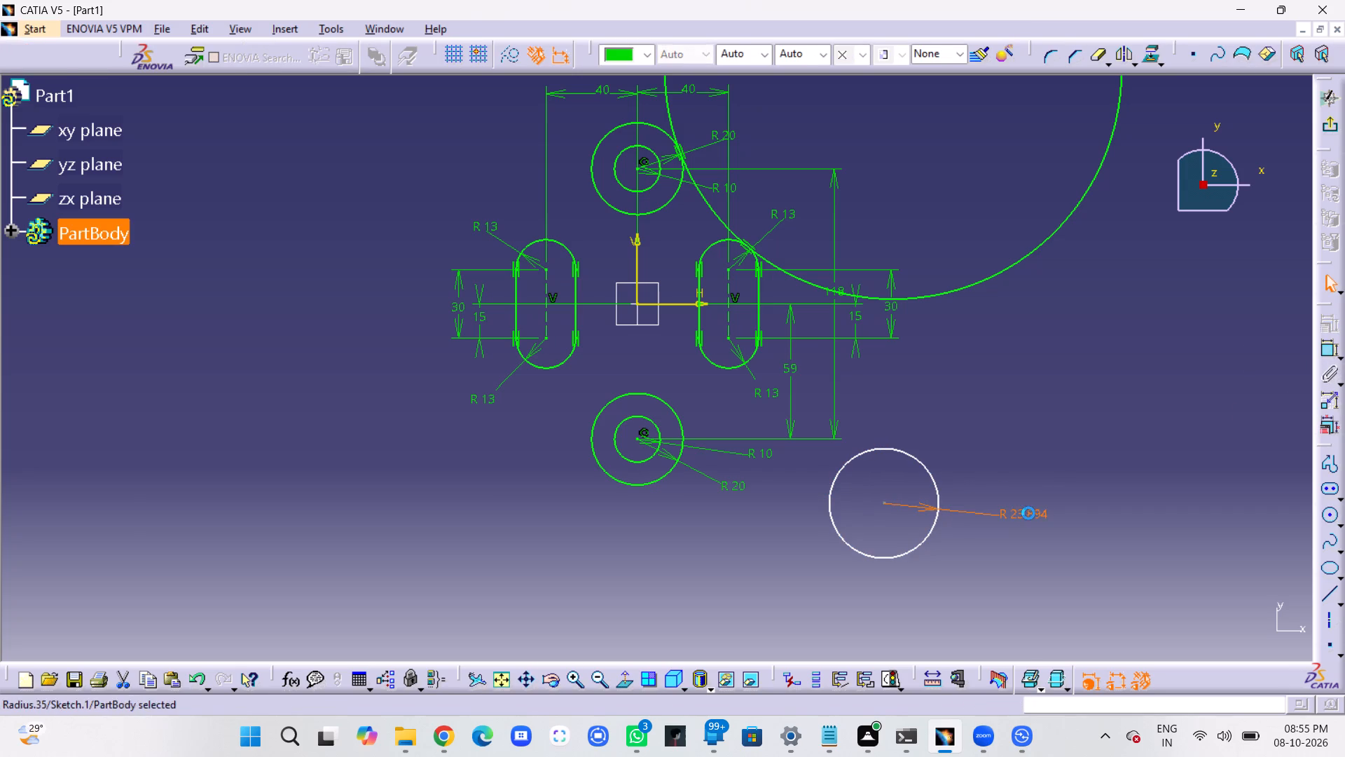
pyautogui.write('100')
pyautogui.press('Return')
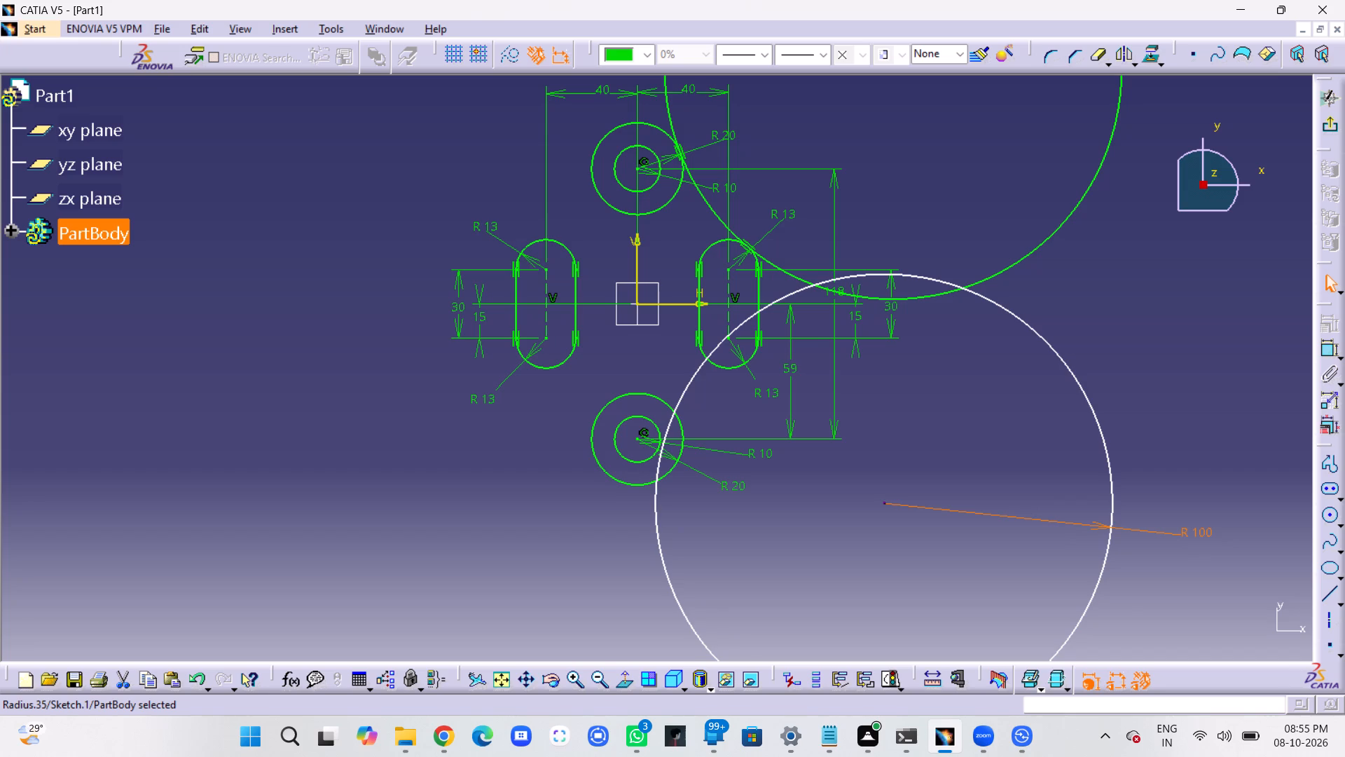
# Move the second R100 circle's centre down and slightly right until its edge nearly touches the lower R20 circle and right elongated hole.
pyautogui.moveTo(883, 503); pyautogui.dragTo(902, 542)
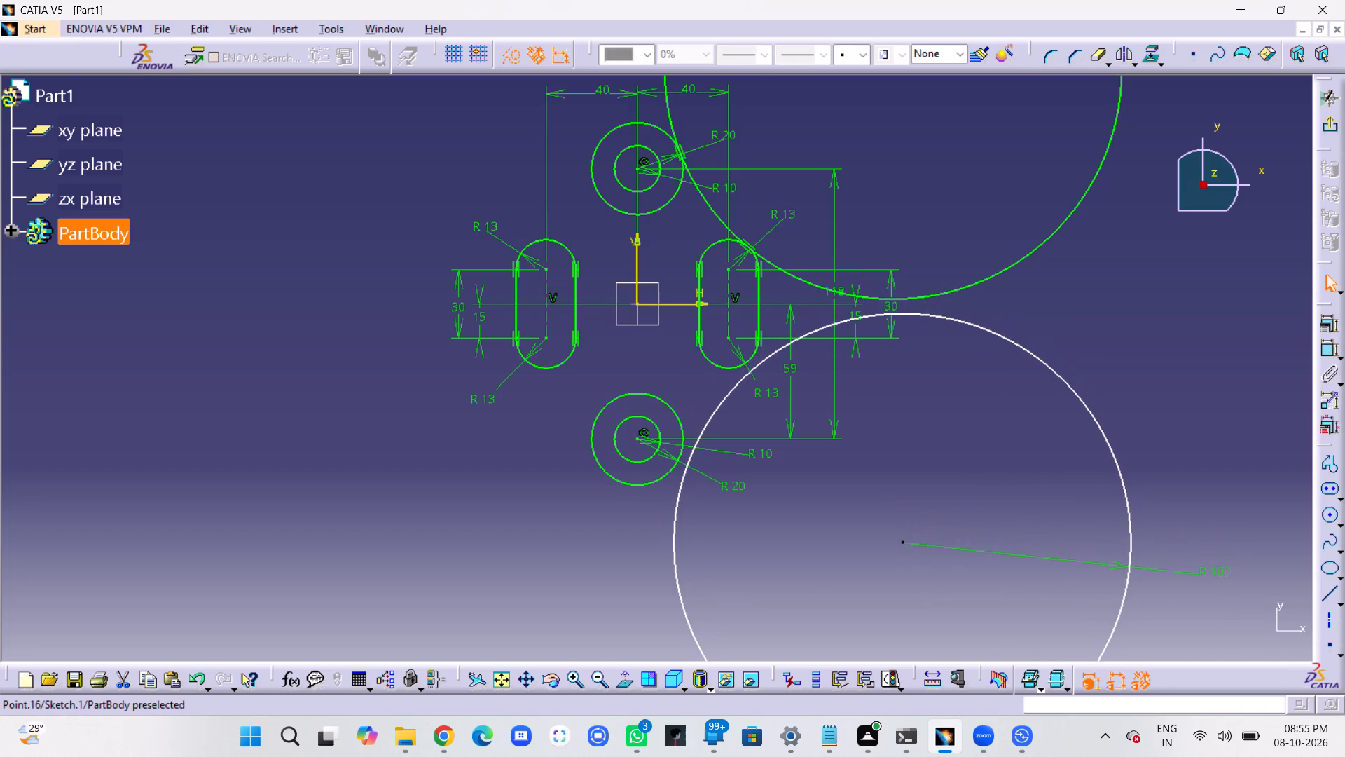
pyautogui.moveTo(902, 542); pyautogui.dragTo(898, 542)
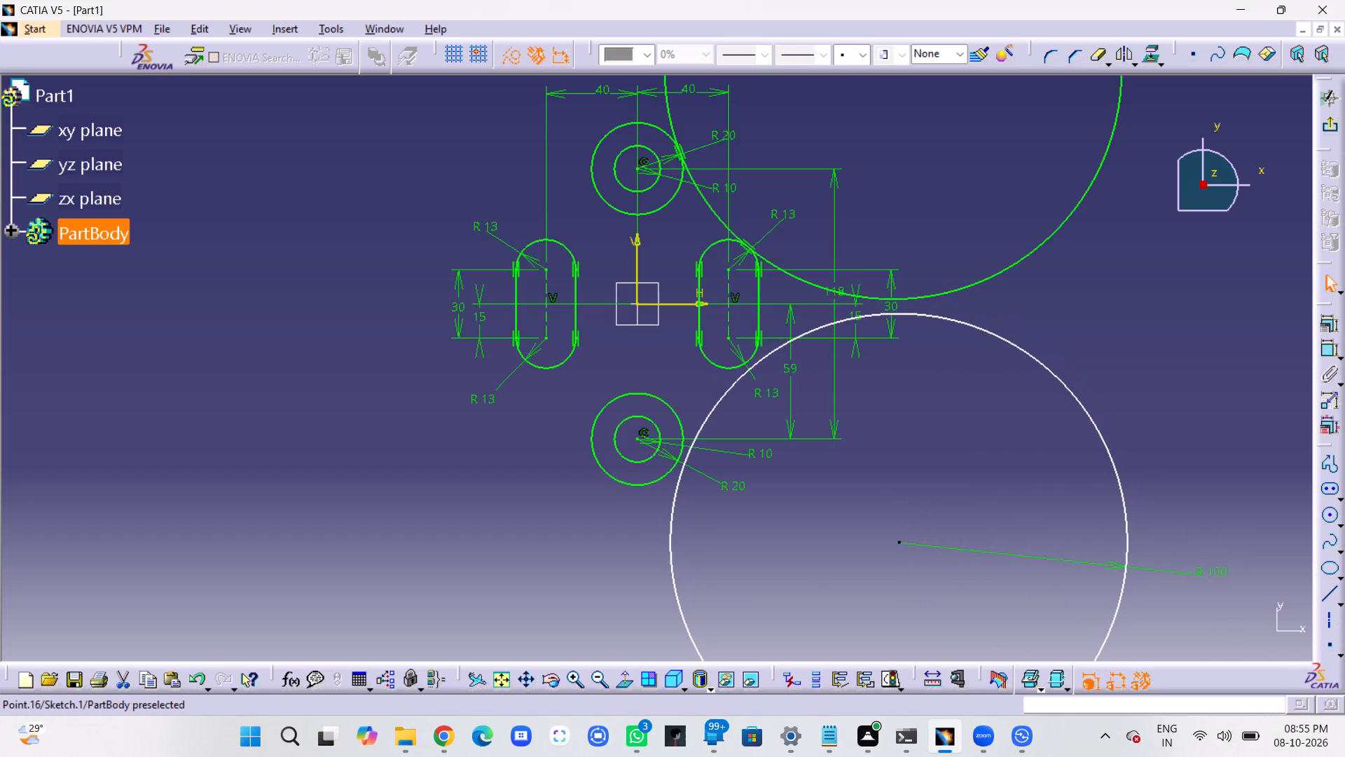
pyautogui.moveTo(898, 542); pyautogui.dragTo(897, 542)
pyautogui.click(856, 500)
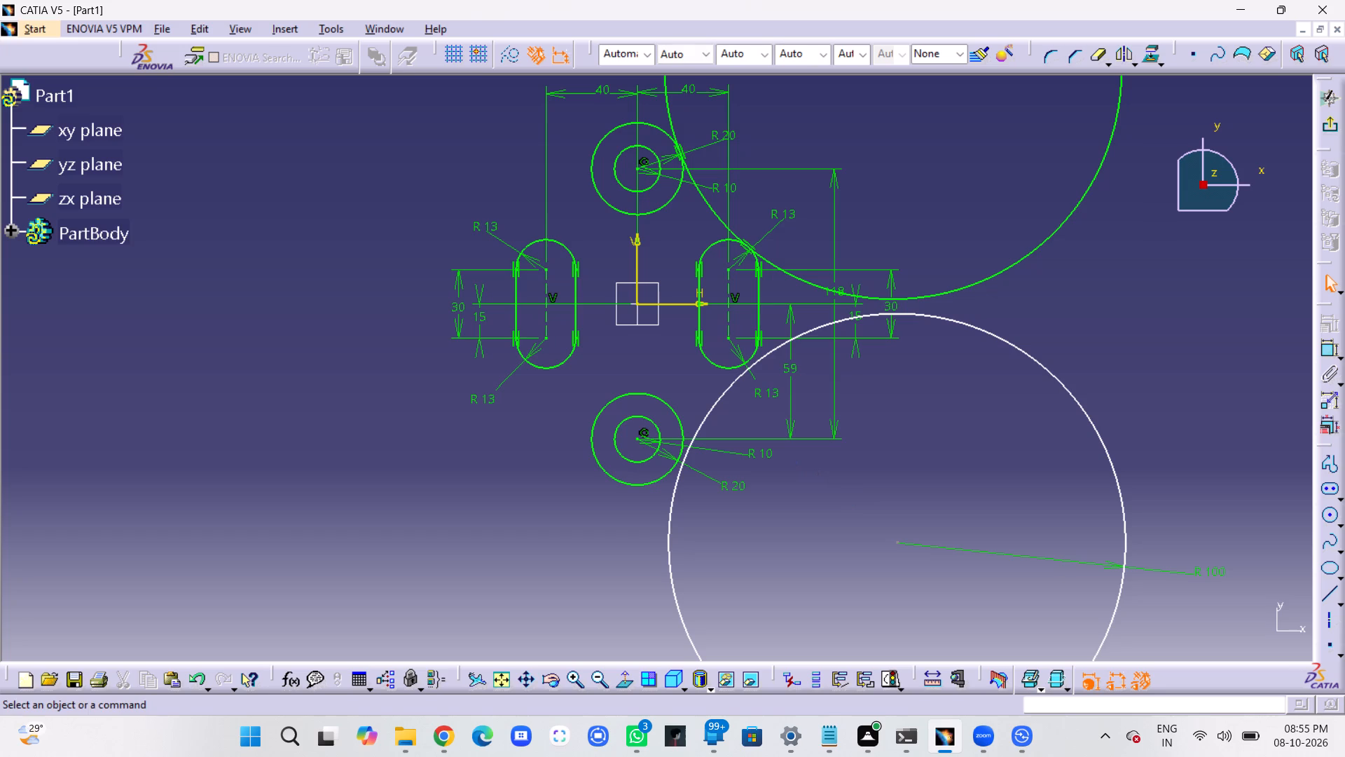
# Add a tangency constraint between the second R100 circle and the right elongated hole's lower arc.
pyautogui.keyDown('ctrl'); pyautogui.click(761, 357); pyautogui.keyUp('ctrl')
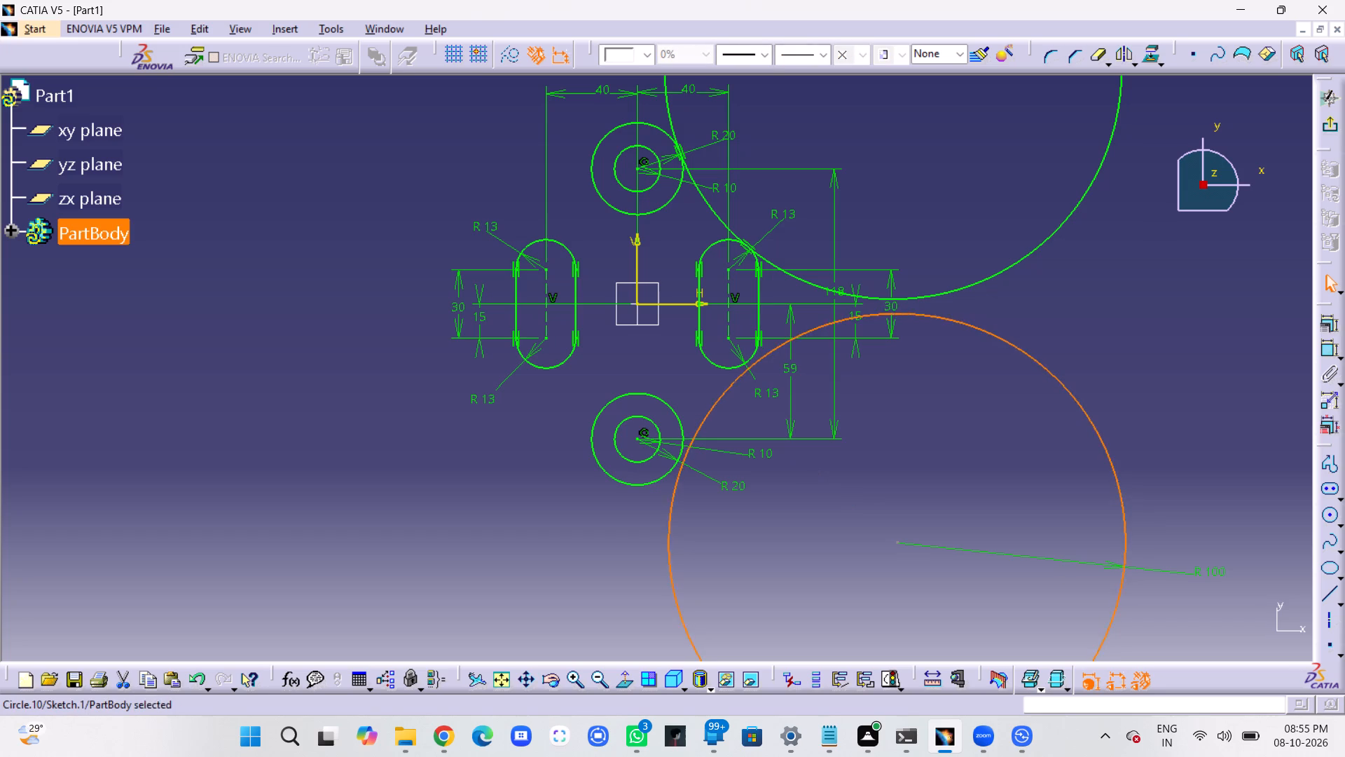
pyautogui.keyDown('ctrl'); pyautogui.click(732, 370); pyautogui.keyUp('ctrl')
pyautogui.click(1325, 324)
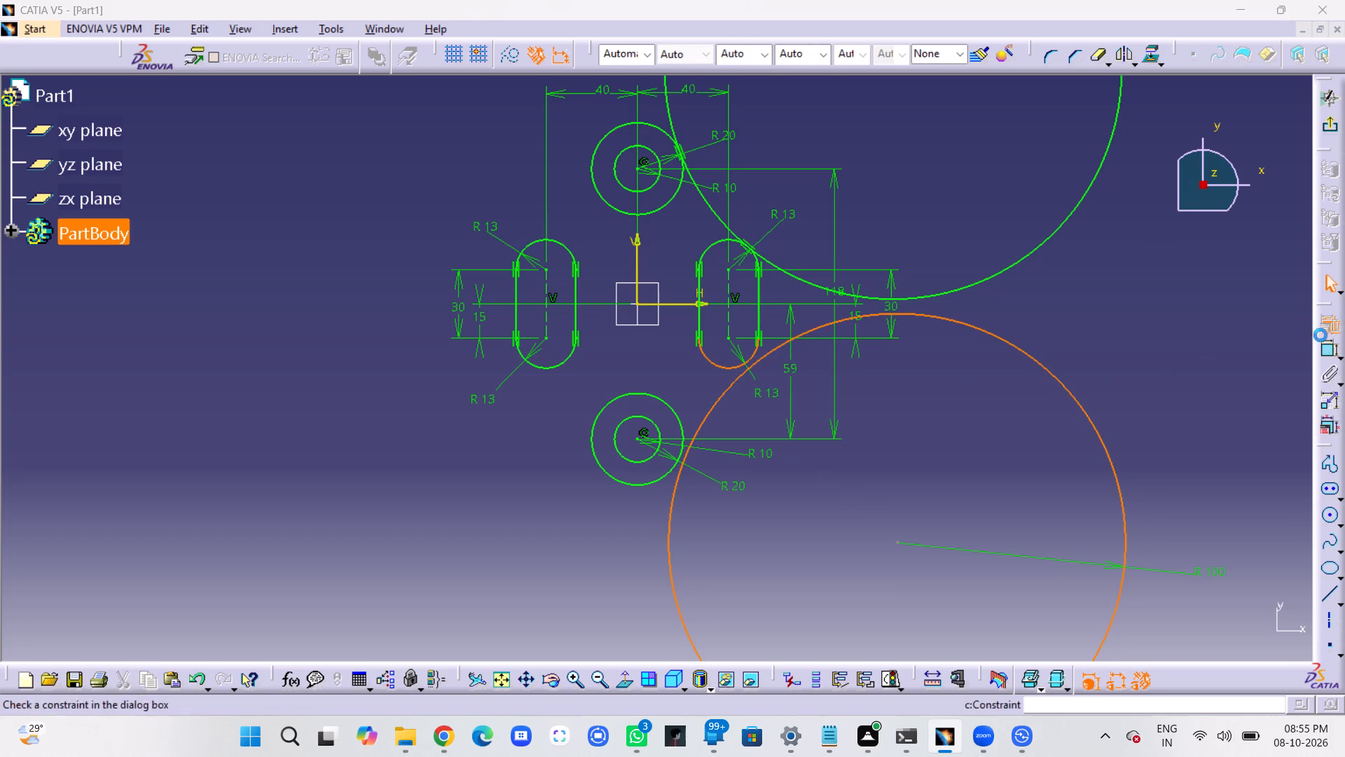
pyautogui.click(1218, 504)
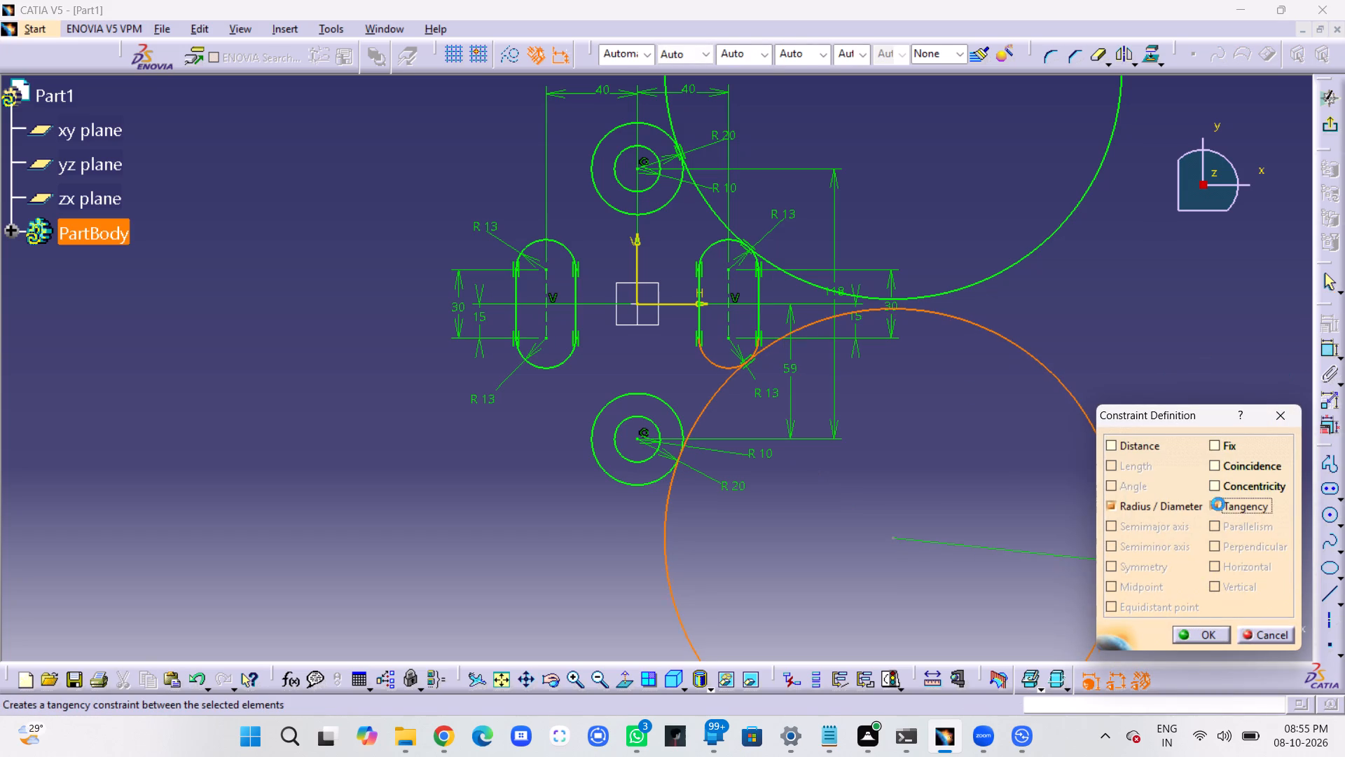
pyautogui.click(1209, 635)
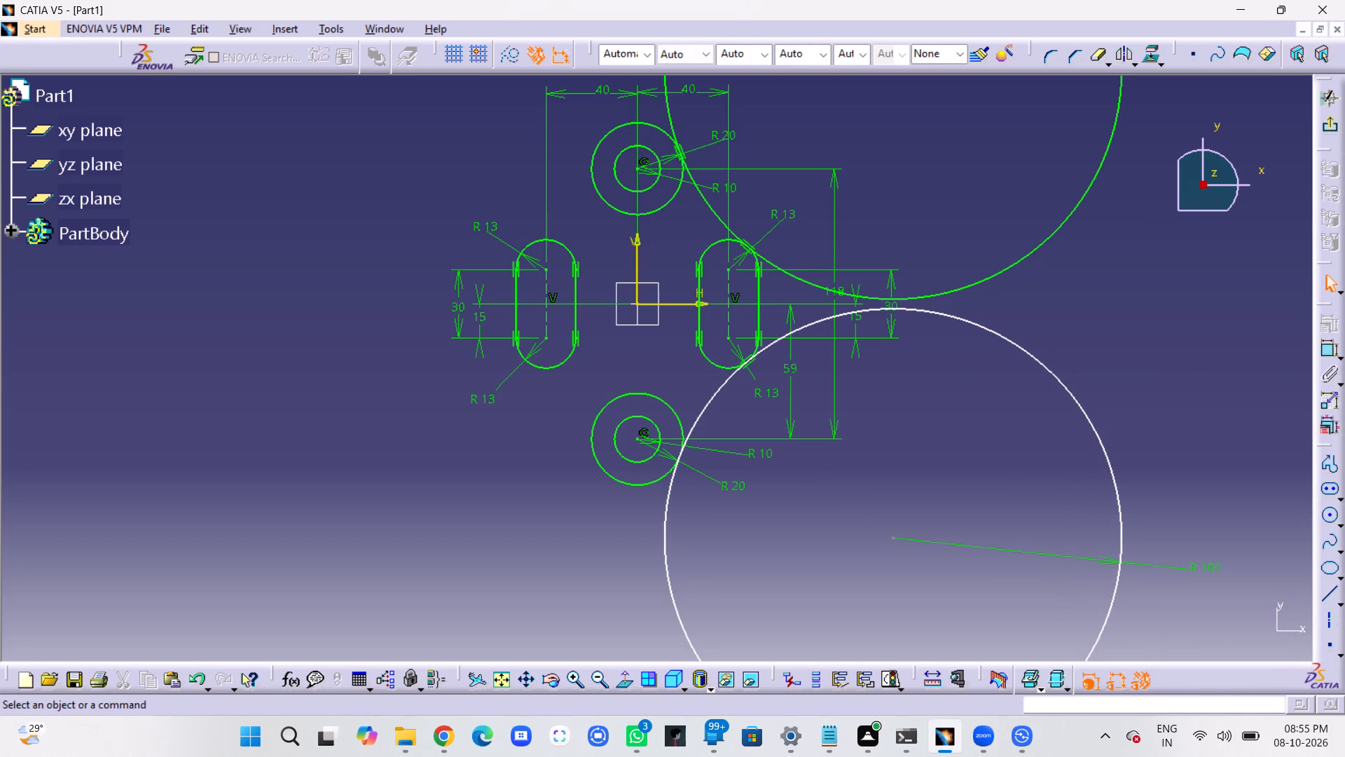
# Add a tangency constraint between the second R100 circle and the lower R20 circle.
pyautogui.click(669, 482)
pyautogui.keyDown('ctrl'); pyautogui.click(661, 482); pyautogui.keyUp('ctrl')
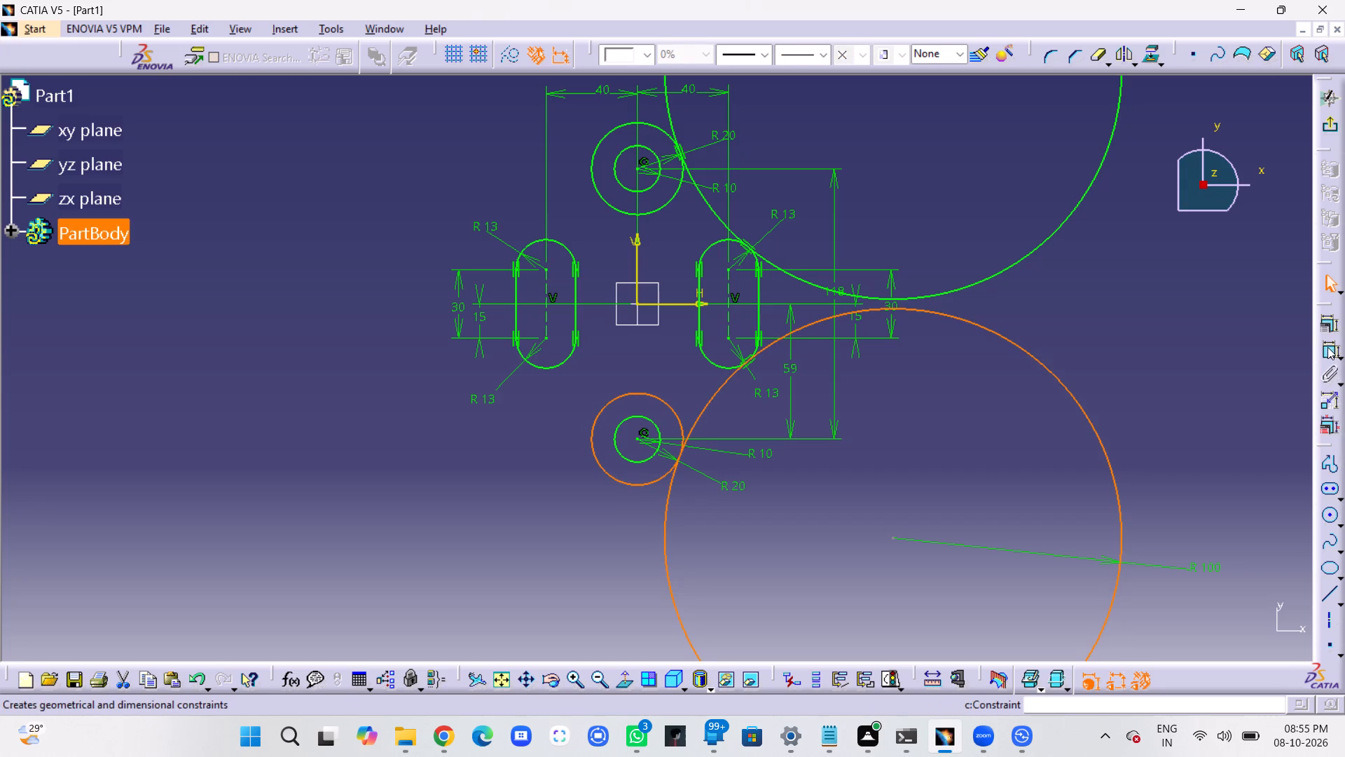
pyautogui.click(1330, 326)
pyautogui.click(1220, 505)
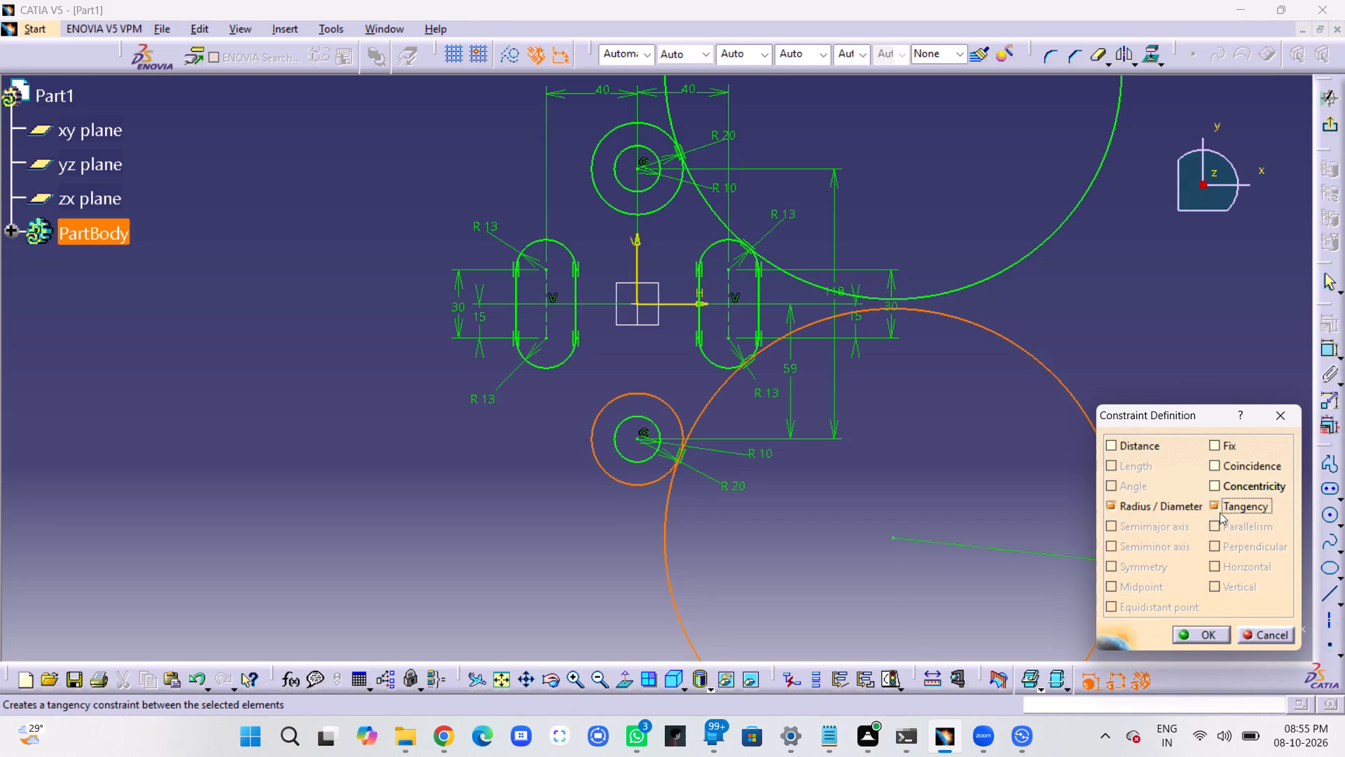
pyautogui.click(1209, 634)
pyautogui.click(560, 576)
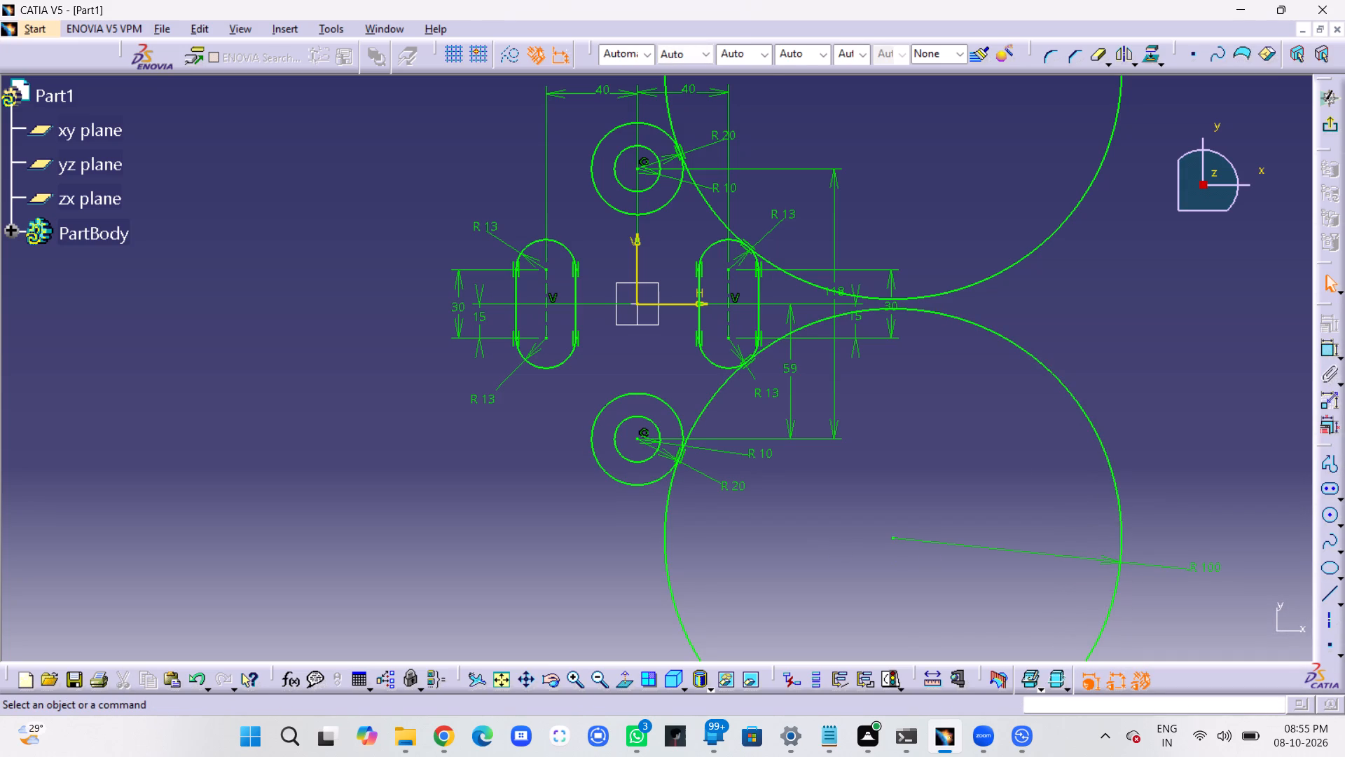
# Sketch a third circle of about 54 mm radius below and to the left of the left elongated hole.
pyautogui.moveTo(965, 472); pyautogui.dragTo(1049, 465, button='middle')
pyautogui.click(1327, 515)
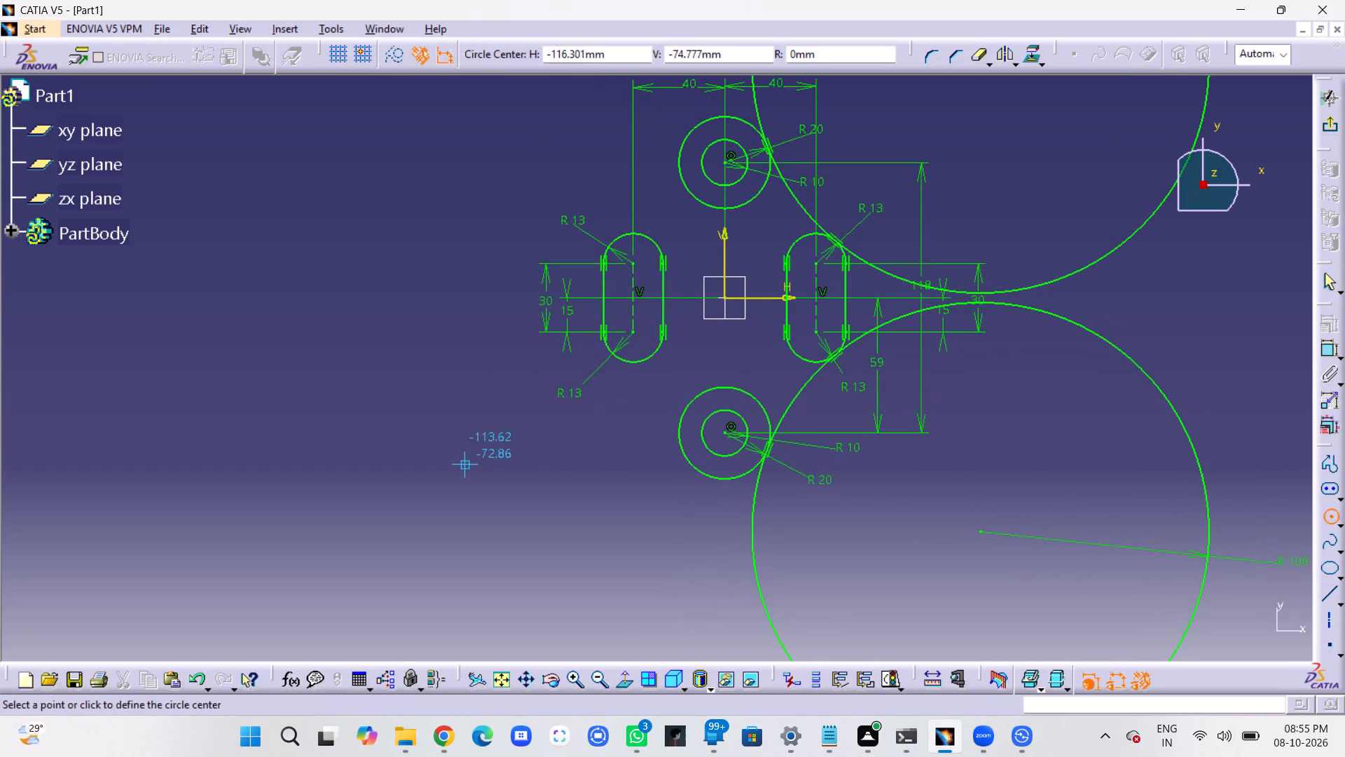
pyautogui.click(471, 489)
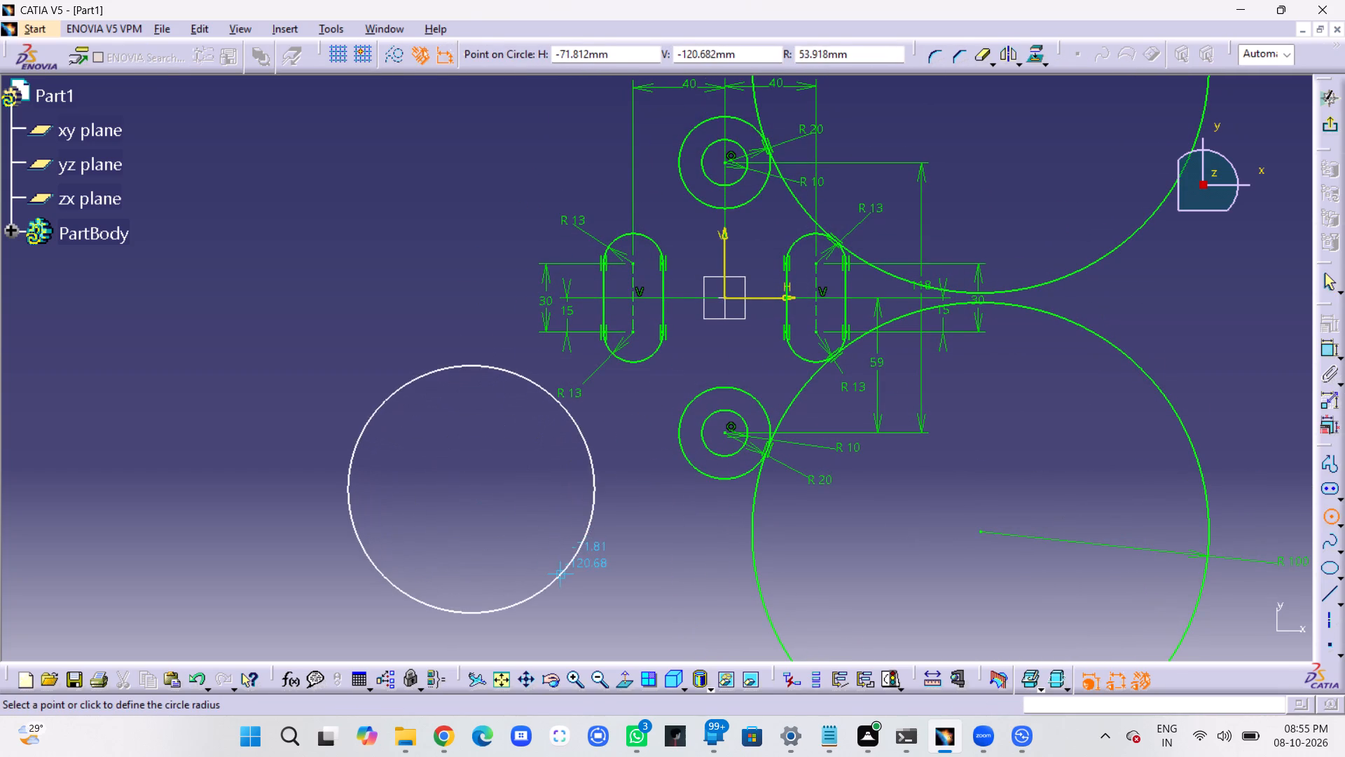
pyautogui.click(560, 575)
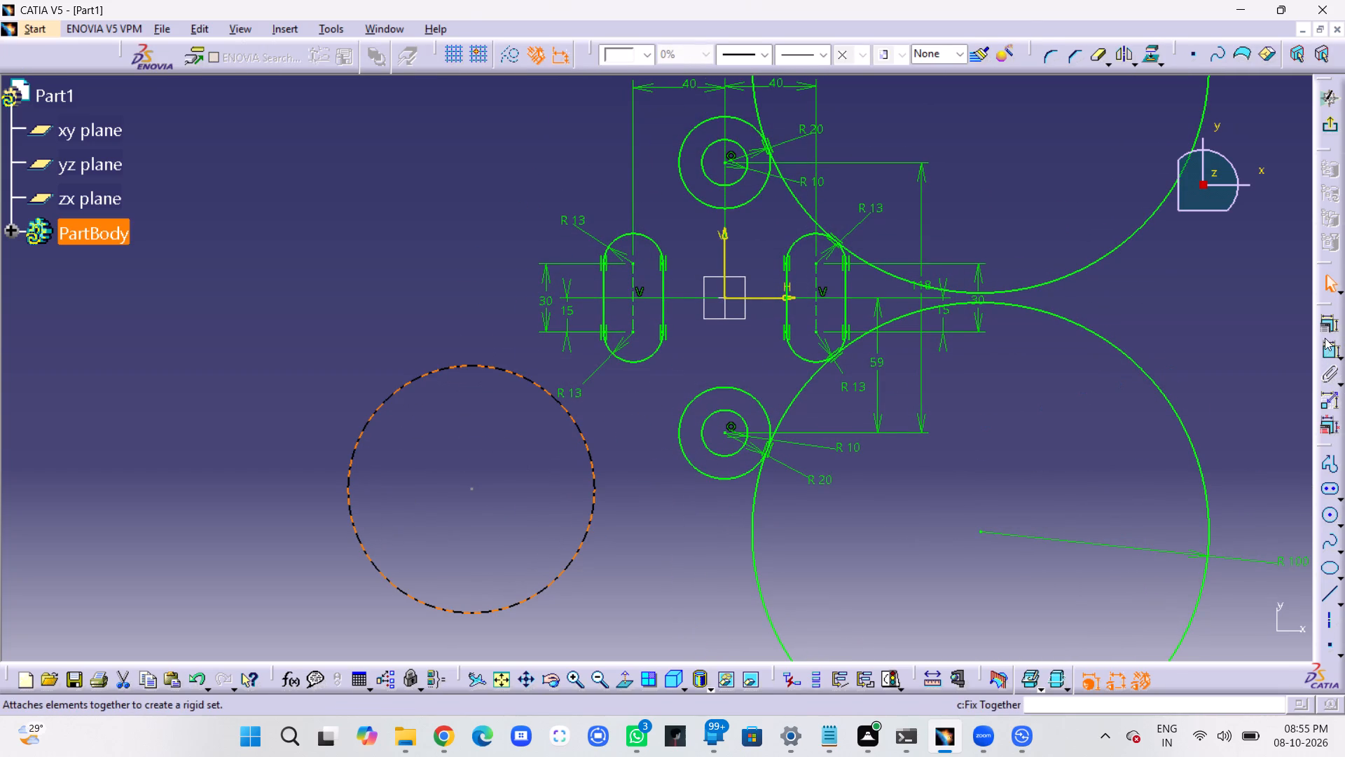
# Add a radius constraint to the third circle and set it to 100 mm.
pyautogui.click(1331, 356)
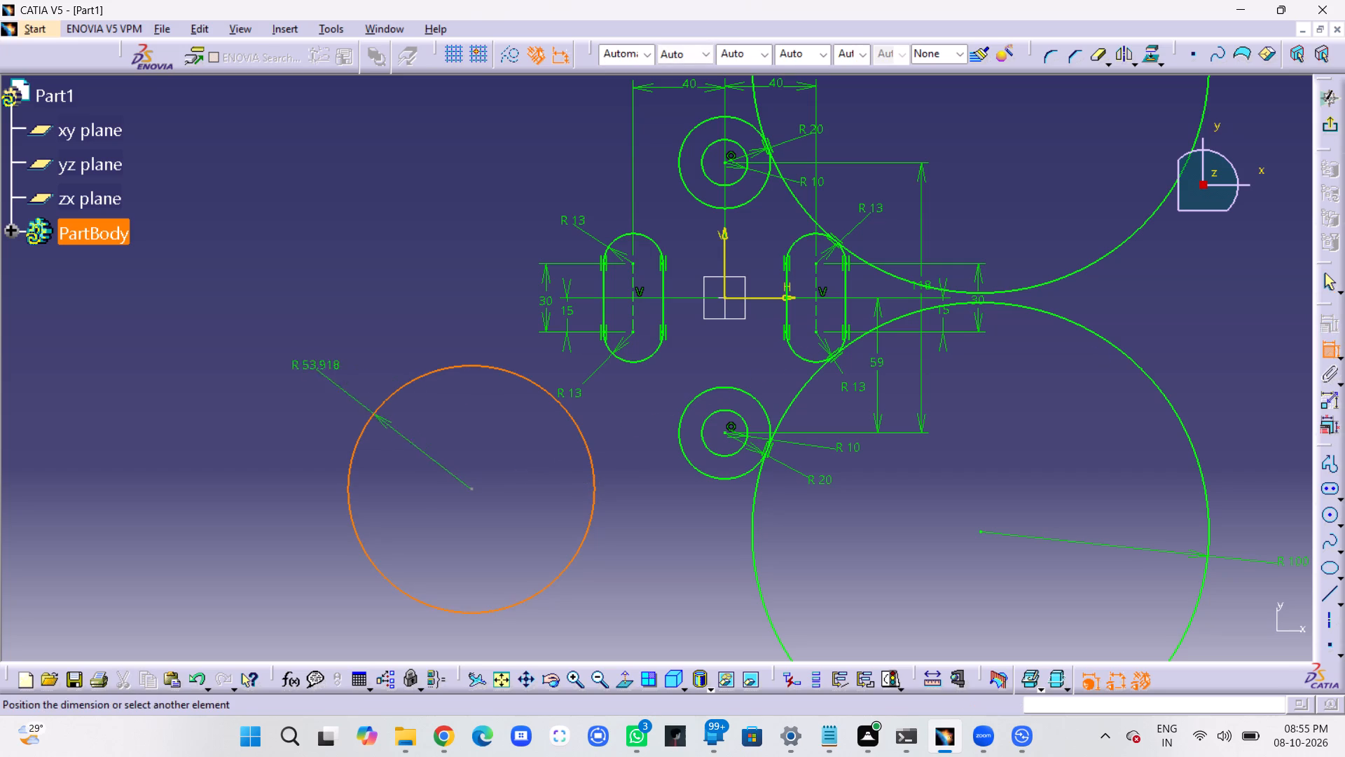
pyautogui.click(254, 368)
pyautogui.doubleClick(261, 361)
pyautogui.write('100')
pyautogui.press('Return')
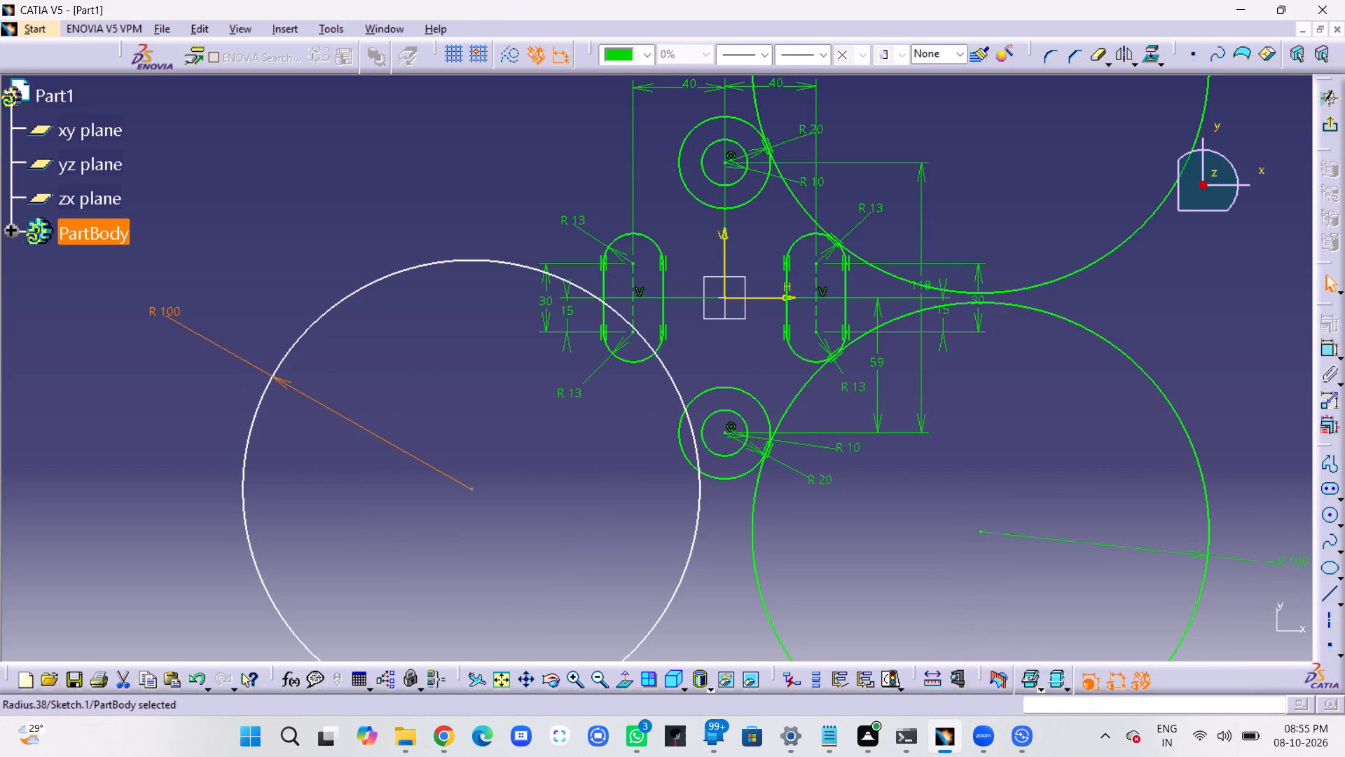
# Move the third R100 circle's centre downward until its edge nearly touches the left elongated hole and the lower R20 circle.
pyautogui.moveTo(471, 490); pyautogui.dragTo(427, 493)
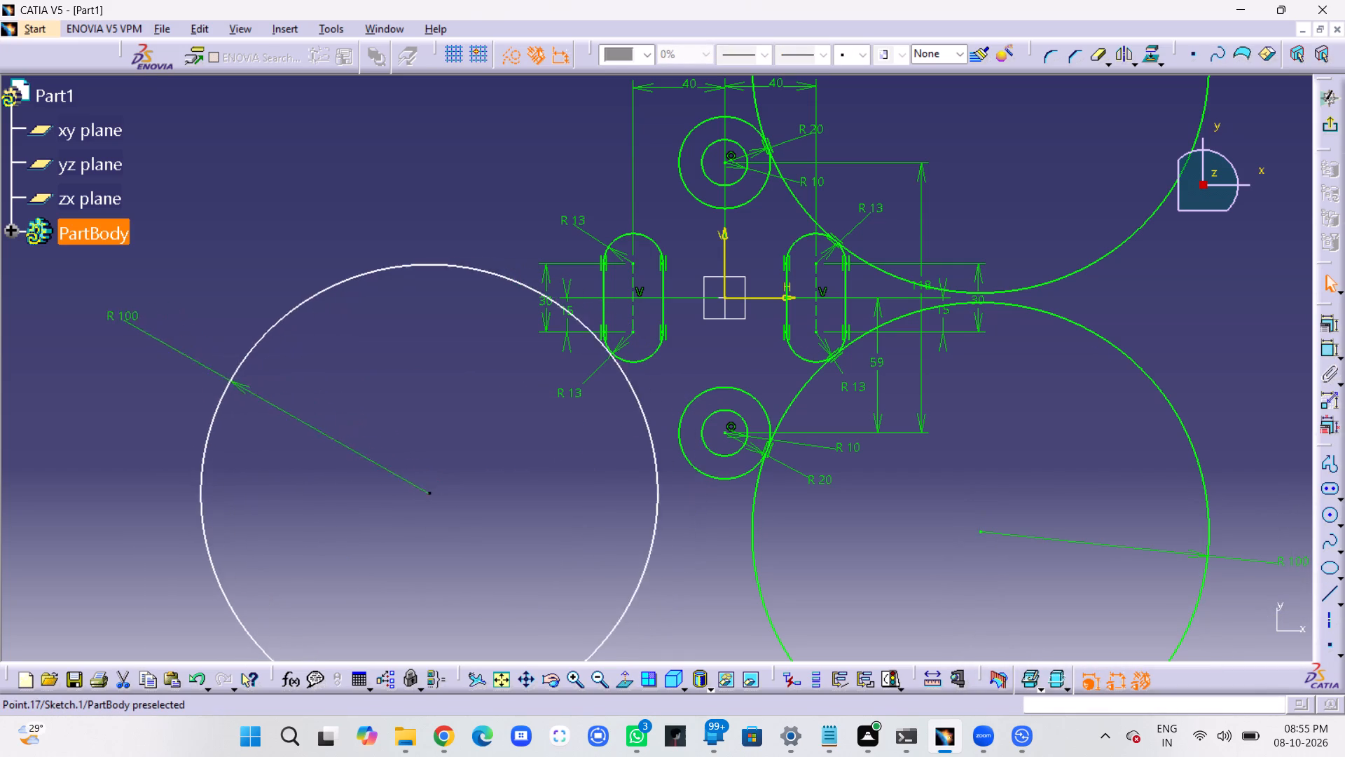
pyautogui.moveTo(427, 493); pyautogui.dragTo(464, 548)
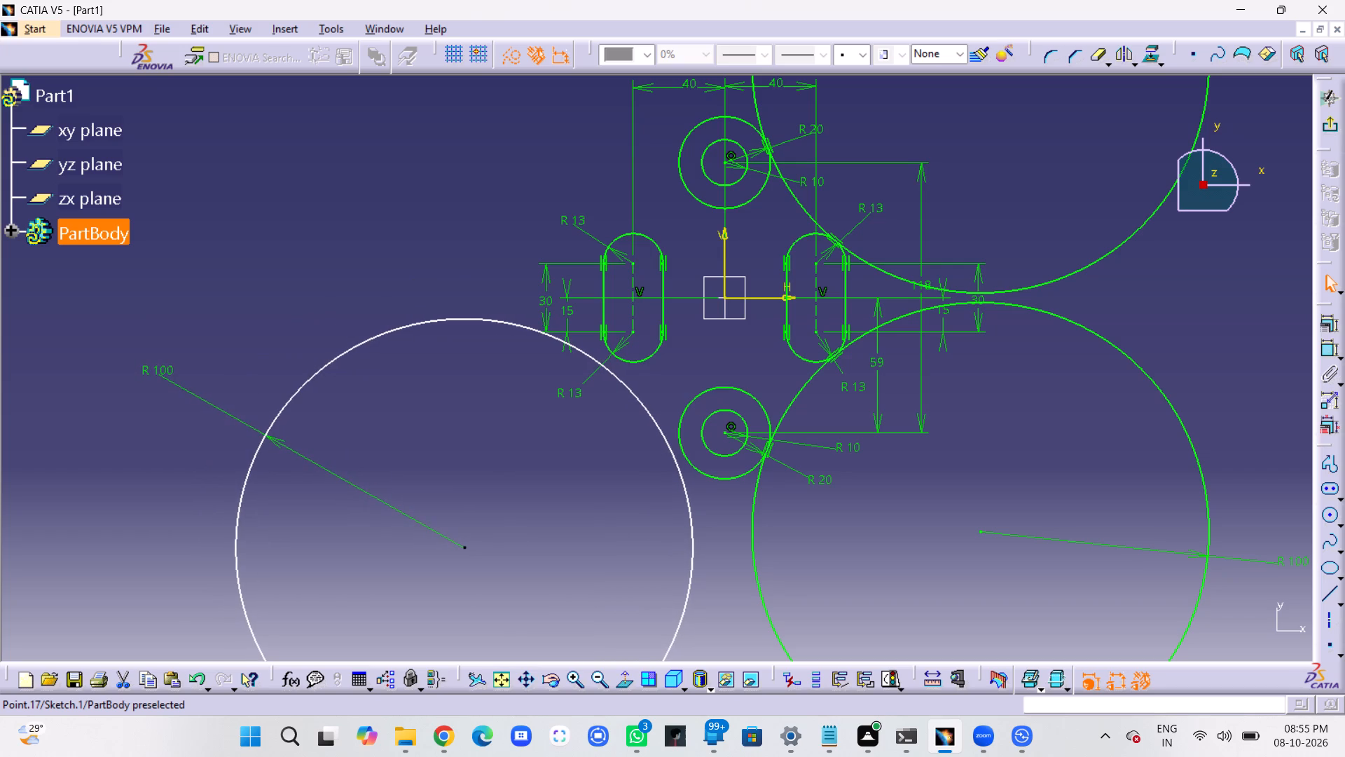
pyautogui.click(399, 294)
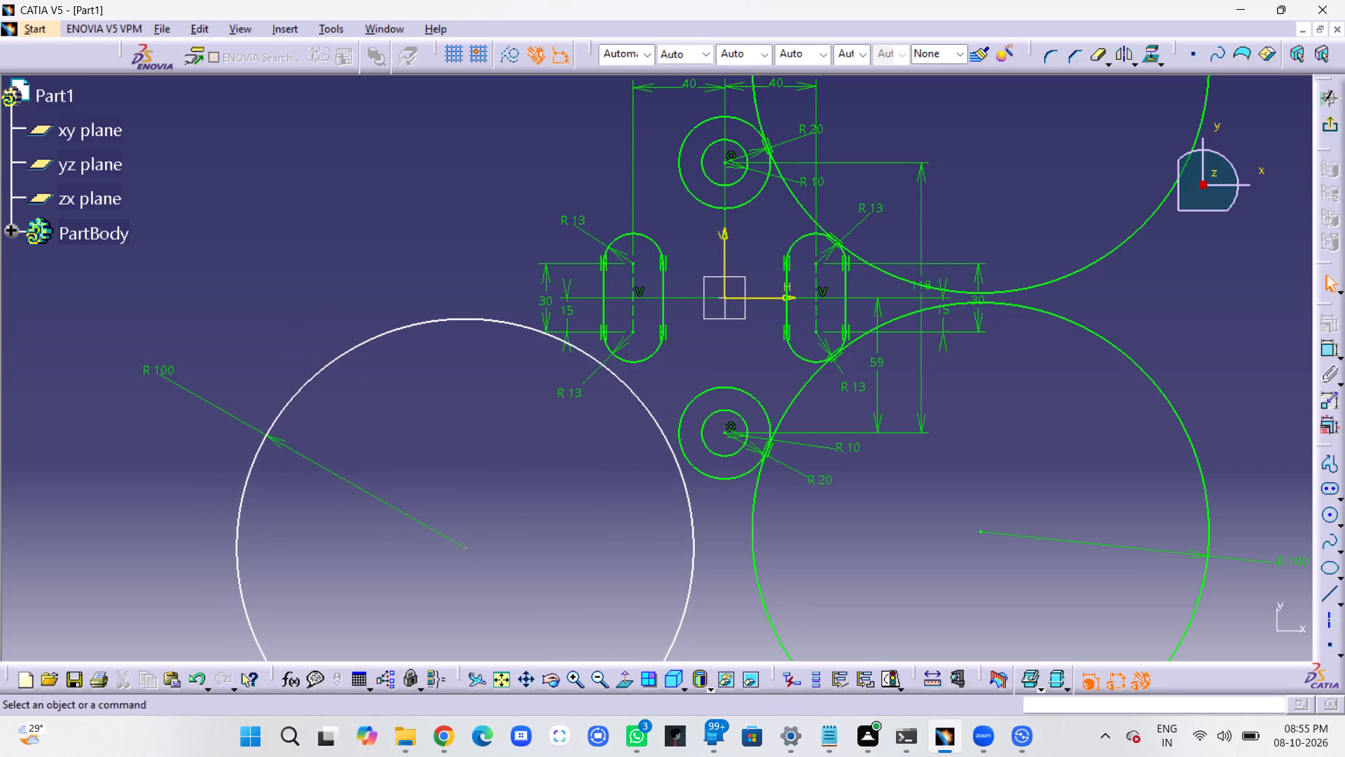
# Add a tangency constraint between the third R100 circle and the left elongated hole's lower arc.
pyautogui.keyDown('ctrl'); pyautogui.click(611, 371); pyautogui.keyUp('ctrl')
pyautogui.keyDown('ctrl'); pyautogui.click(621, 362); pyautogui.keyUp('ctrl')
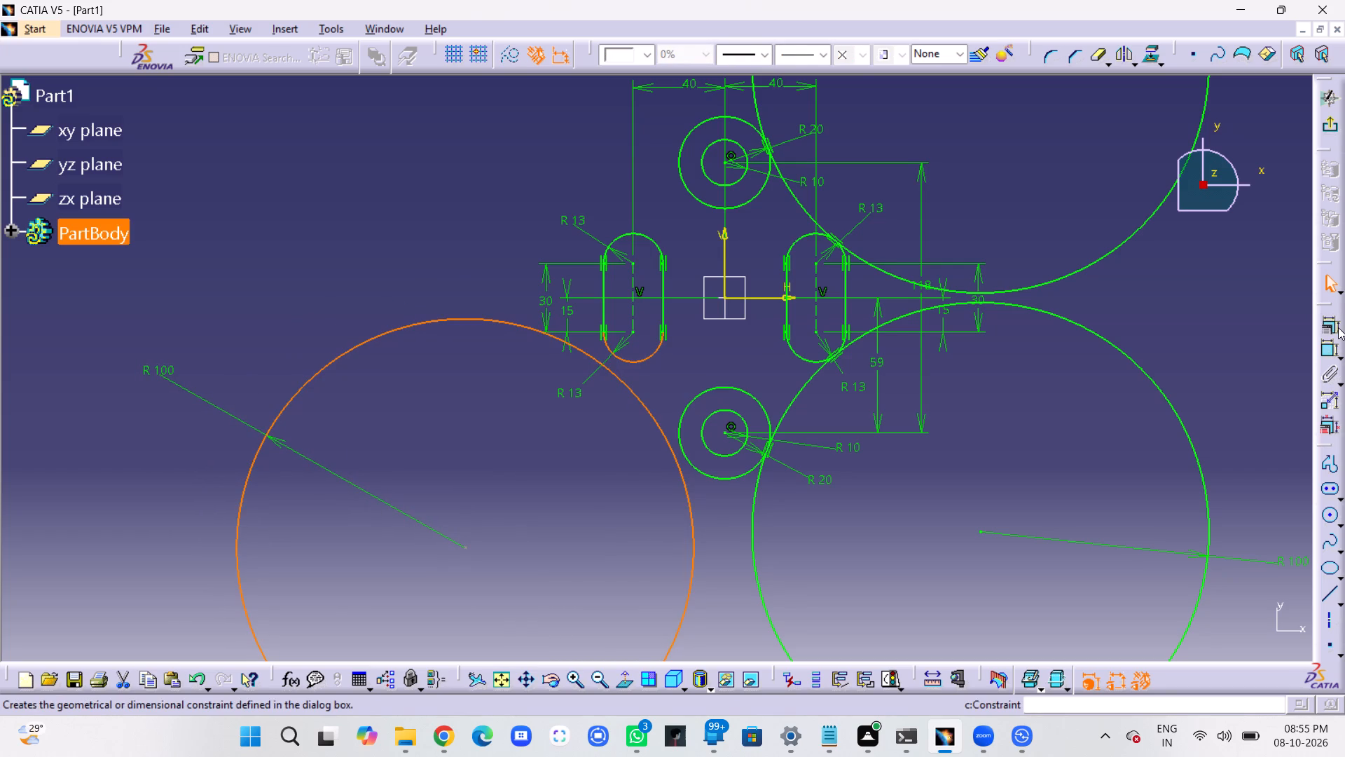
pyautogui.click(1332, 327)
pyautogui.click(1228, 508)
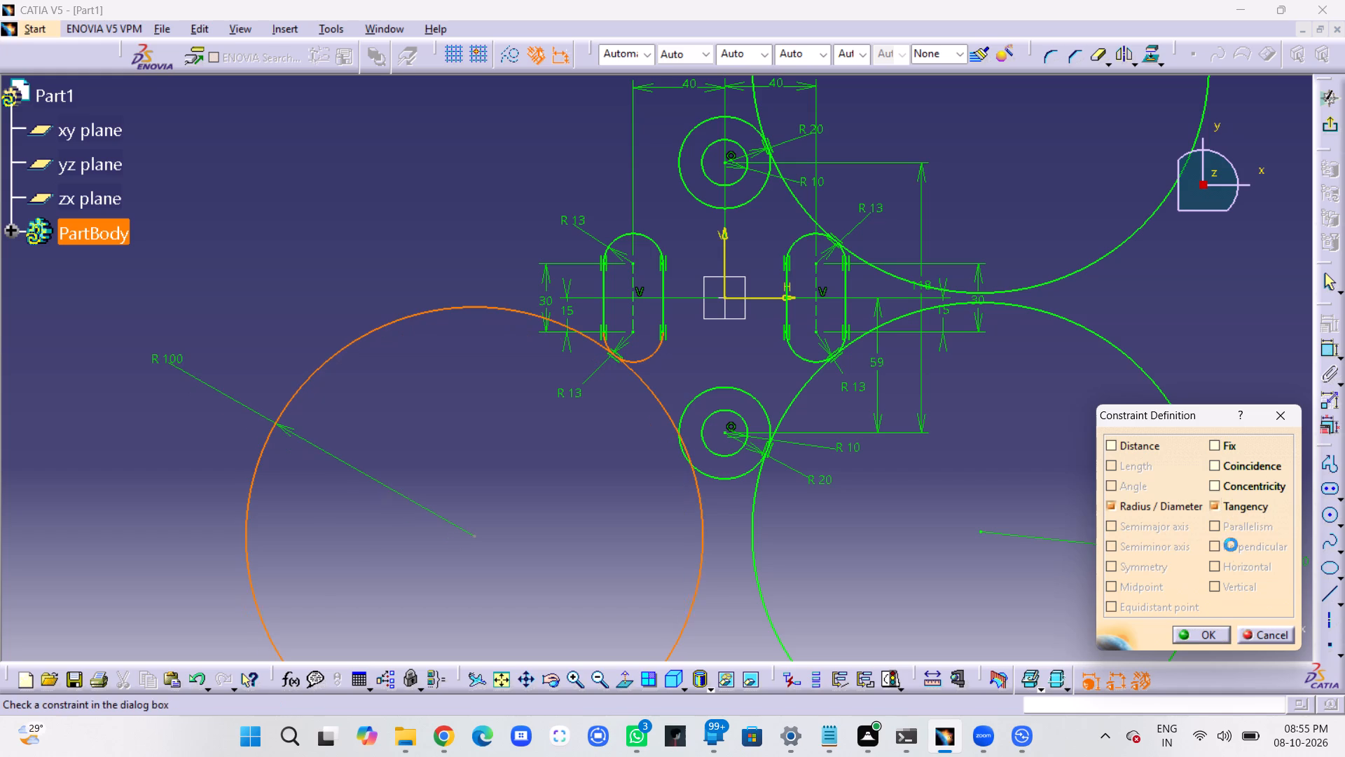
pyautogui.click(1191, 638)
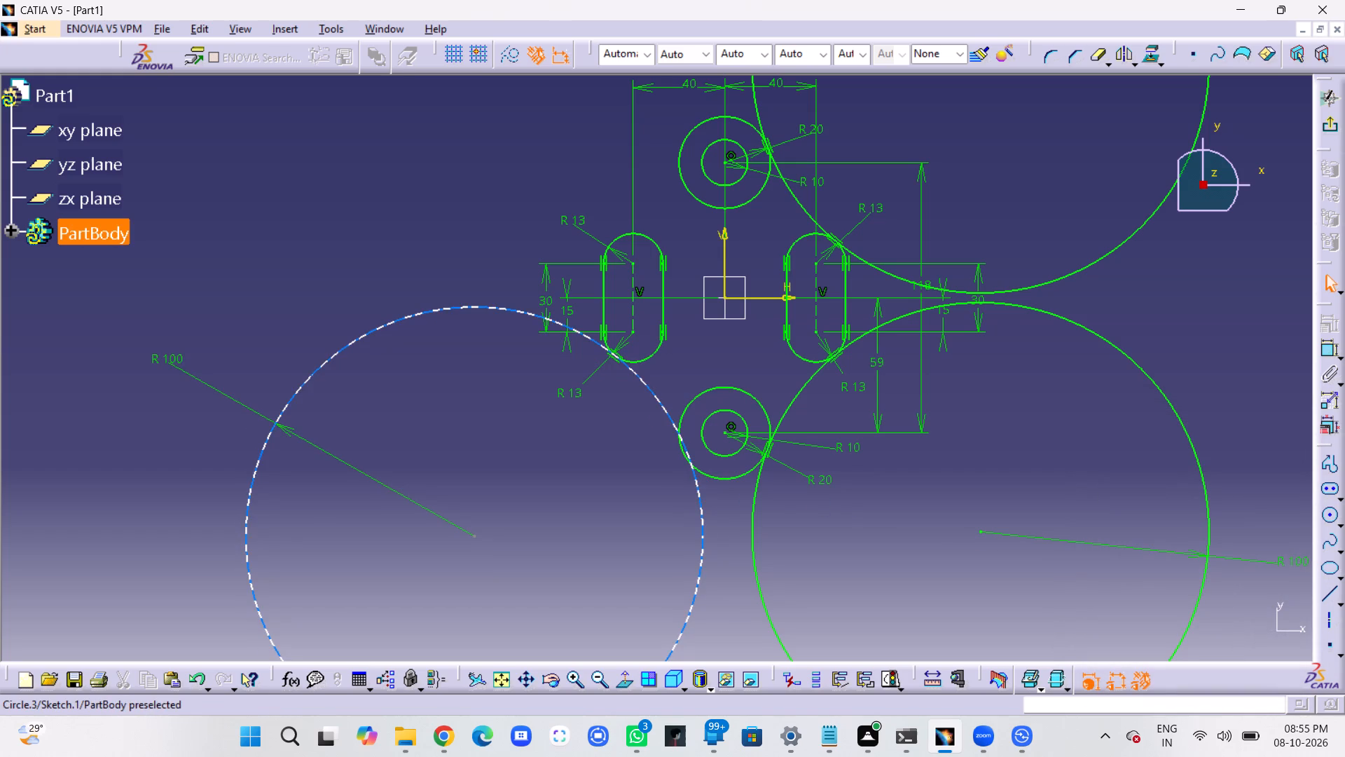
# Add a tangency constraint between the third R100 circle and the lower R20 circle.
pyautogui.keyDown('ctrl'); pyautogui.click(698, 480); pyautogui.keyUp('ctrl')
pyautogui.keyDown('ctrl'); pyautogui.click(703, 477); pyautogui.keyUp('ctrl')
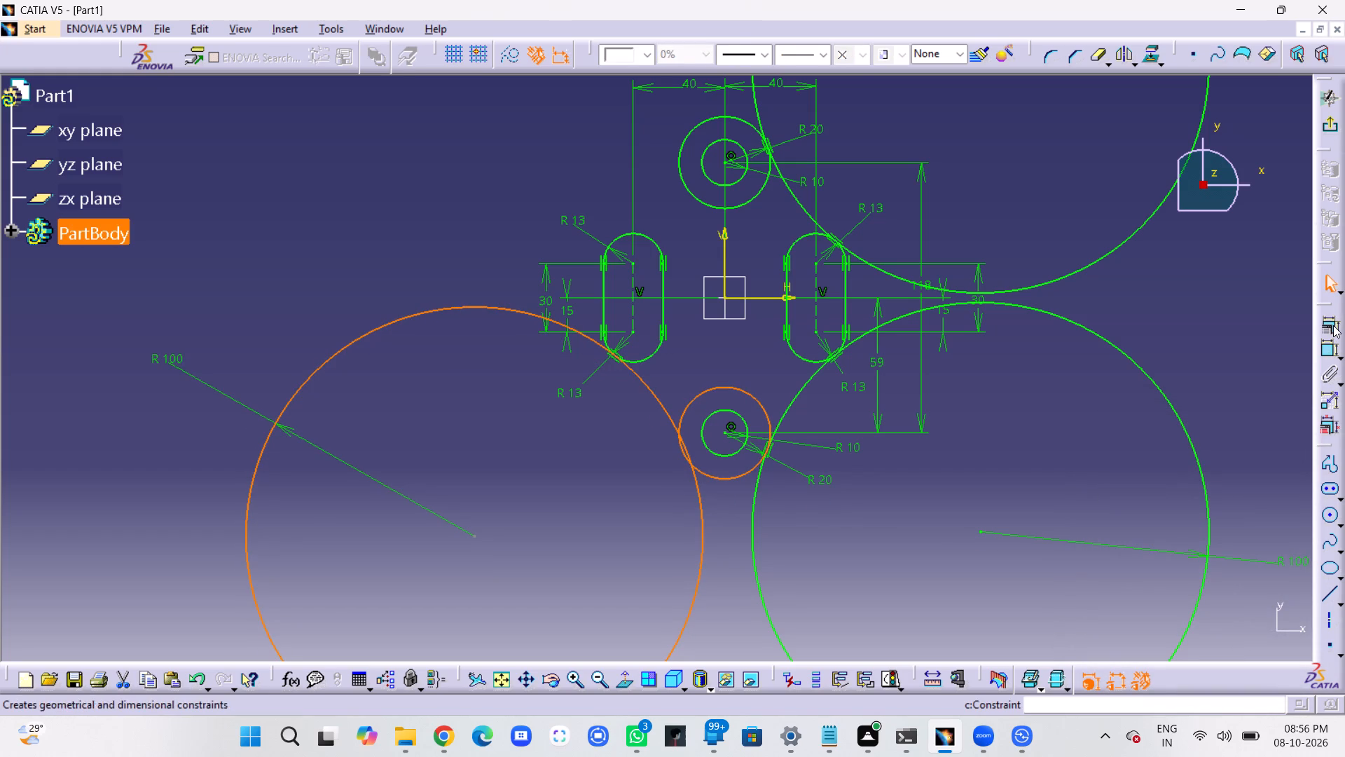
pyautogui.click(1333, 325)
pyautogui.click(1242, 505)
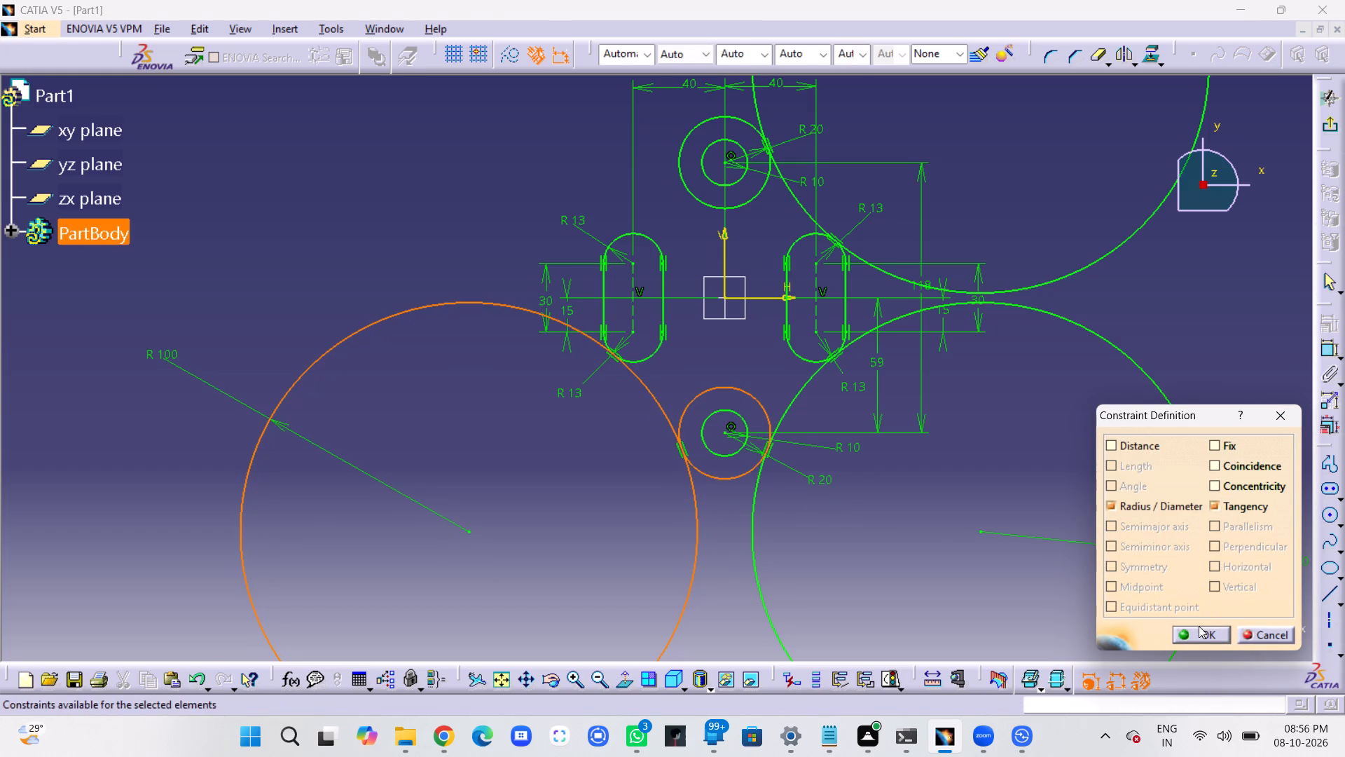
pyautogui.click(1199, 629)
# Sketch a fourth circle of about 84 mm radius above and to the left of the left elongated hole.
pyautogui.moveTo(539, 229); pyautogui.dragTo(577, 366, button='middle')
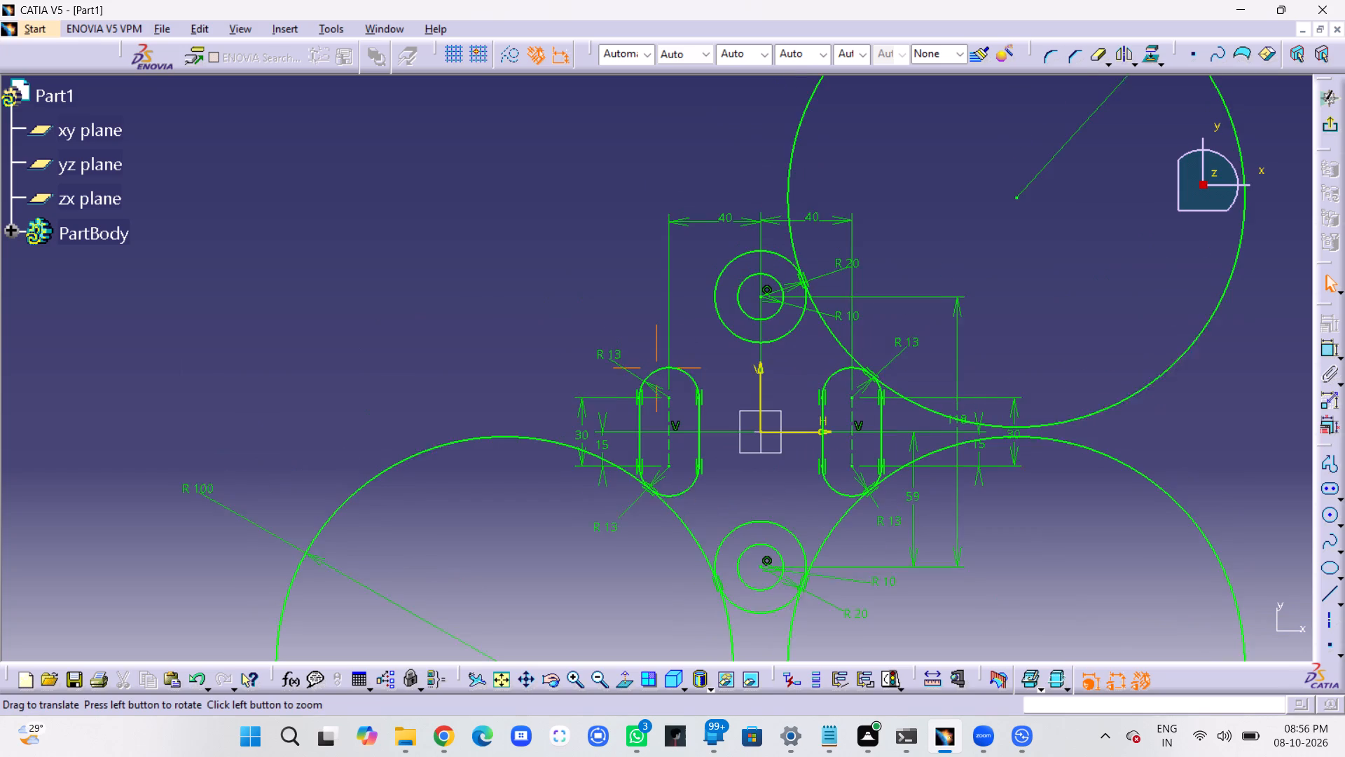
pyautogui.moveTo(577, 366); pyautogui.dragTo(578, 371, button='middle')
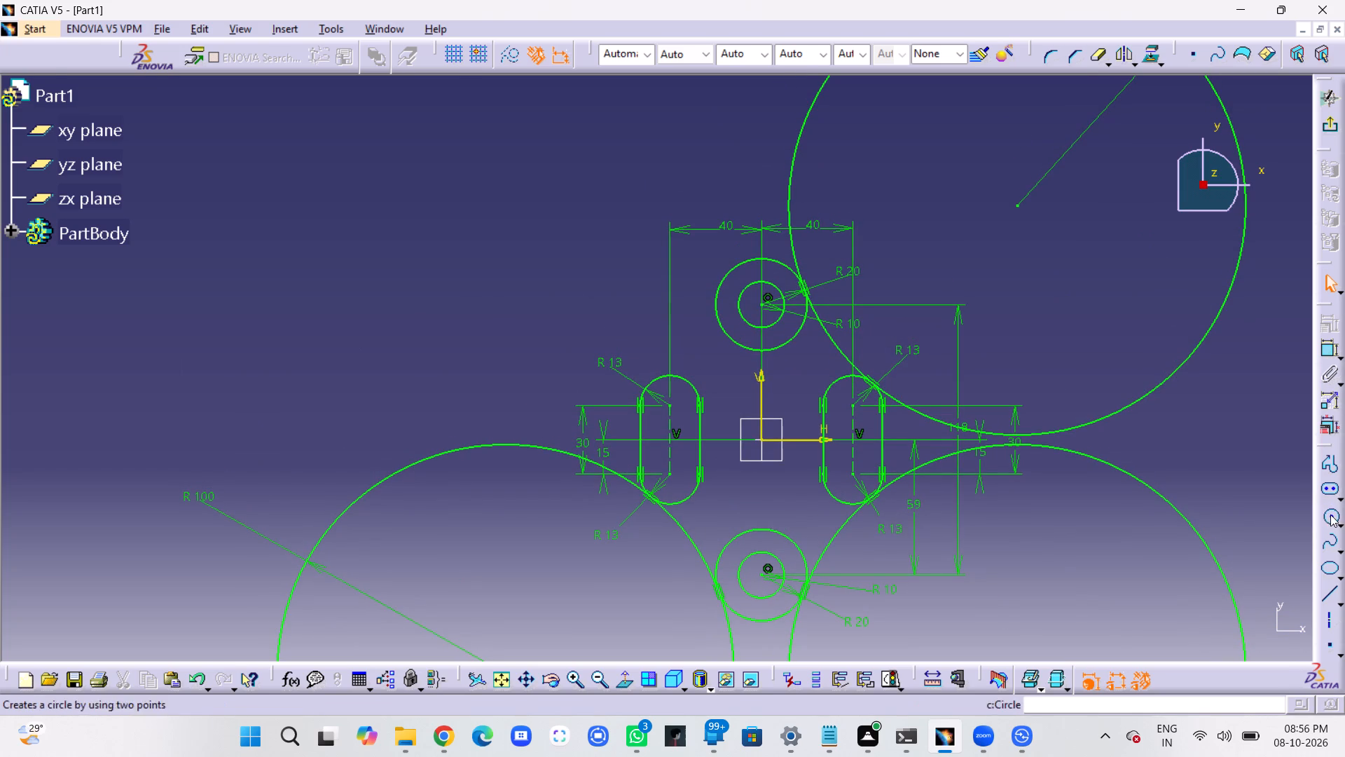
pyautogui.click(1330, 514)
pyautogui.click(436, 193)
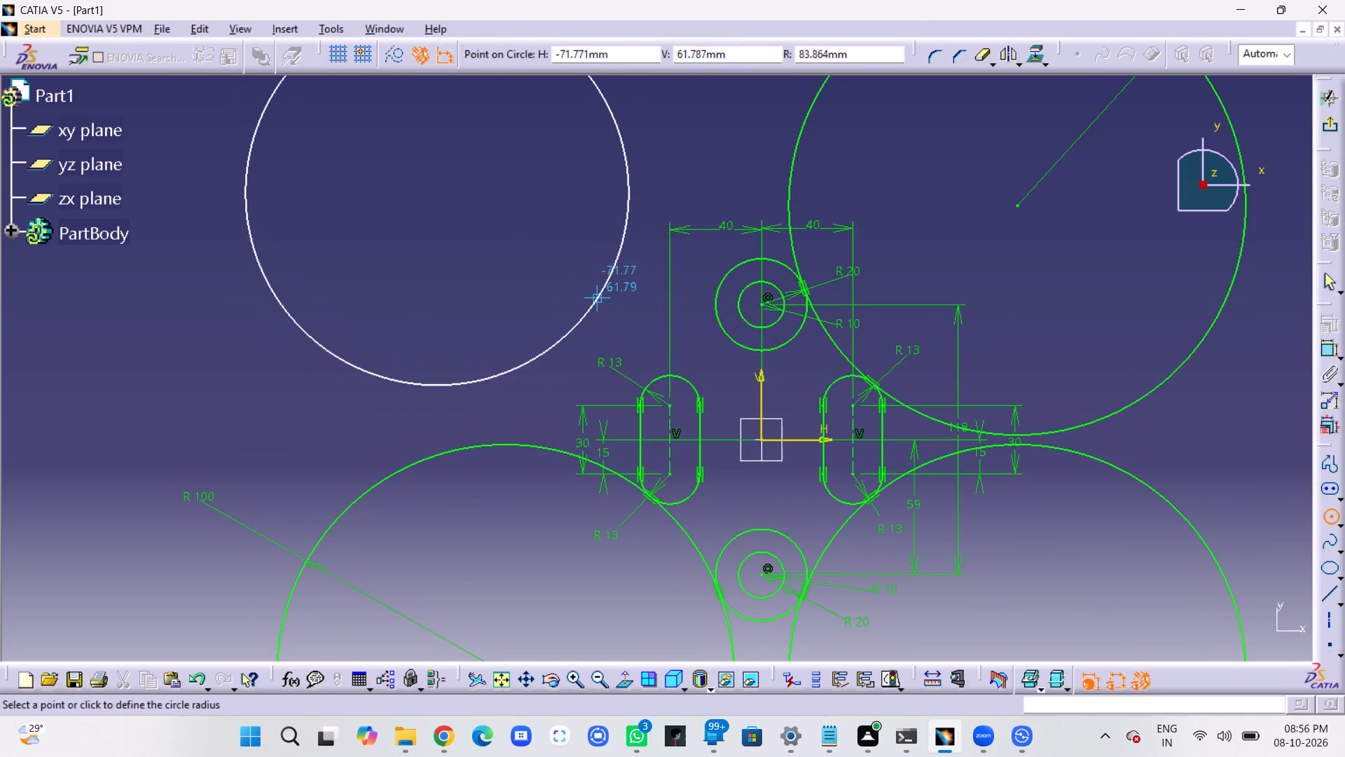
pyautogui.click(598, 299)
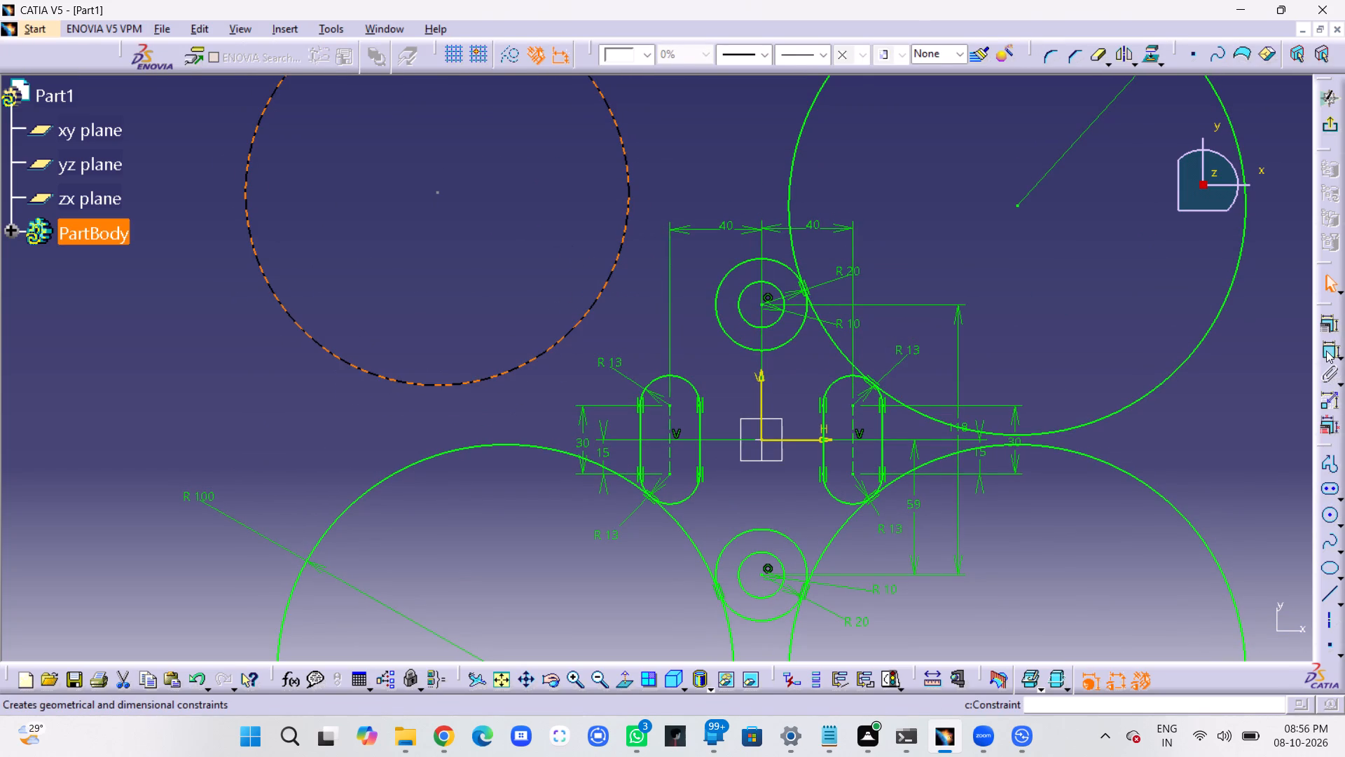
# Add a radius constraint to the fourth circle and set it to 100 mm.
pyautogui.click(1326, 350)
pyautogui.click(139, 293)
pyautogui.doubleClick(130, 290)
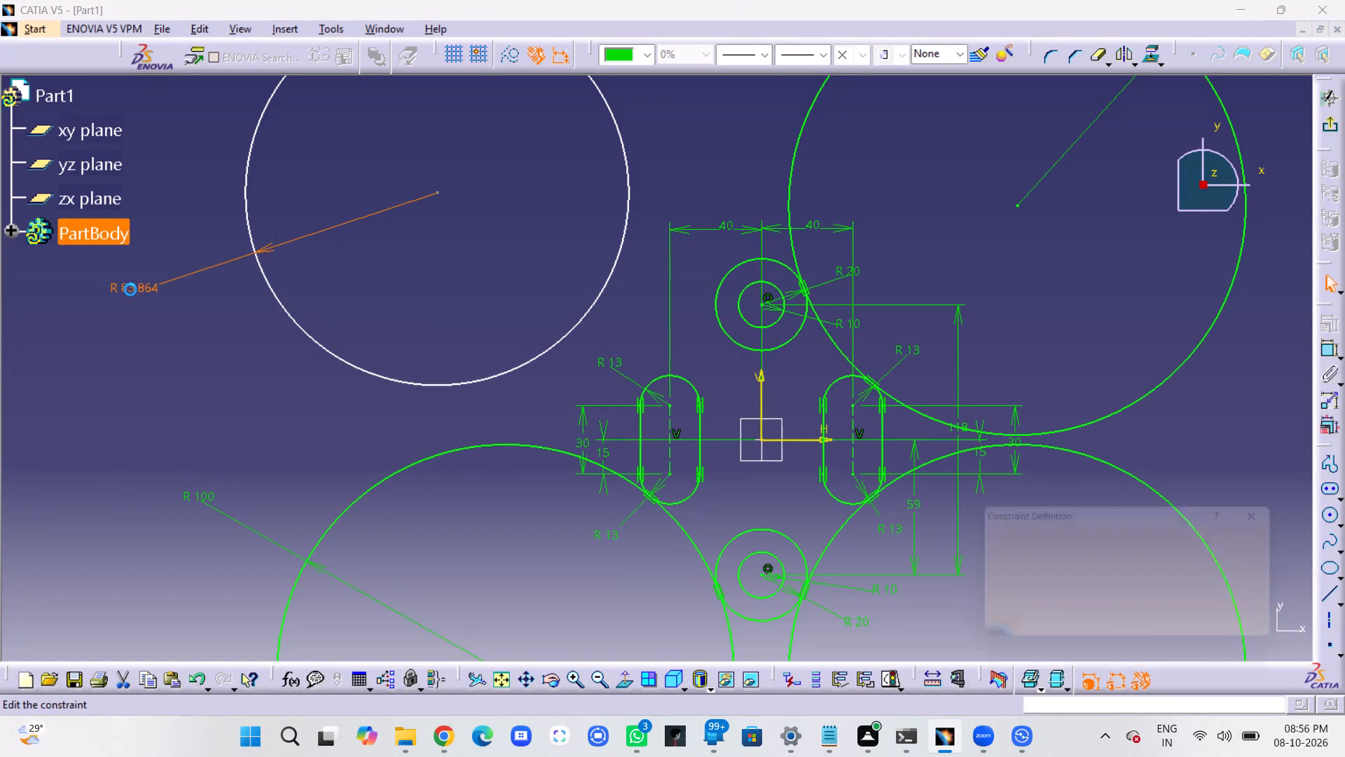
pyautogui.write('100')
pyautogui.press('Return')
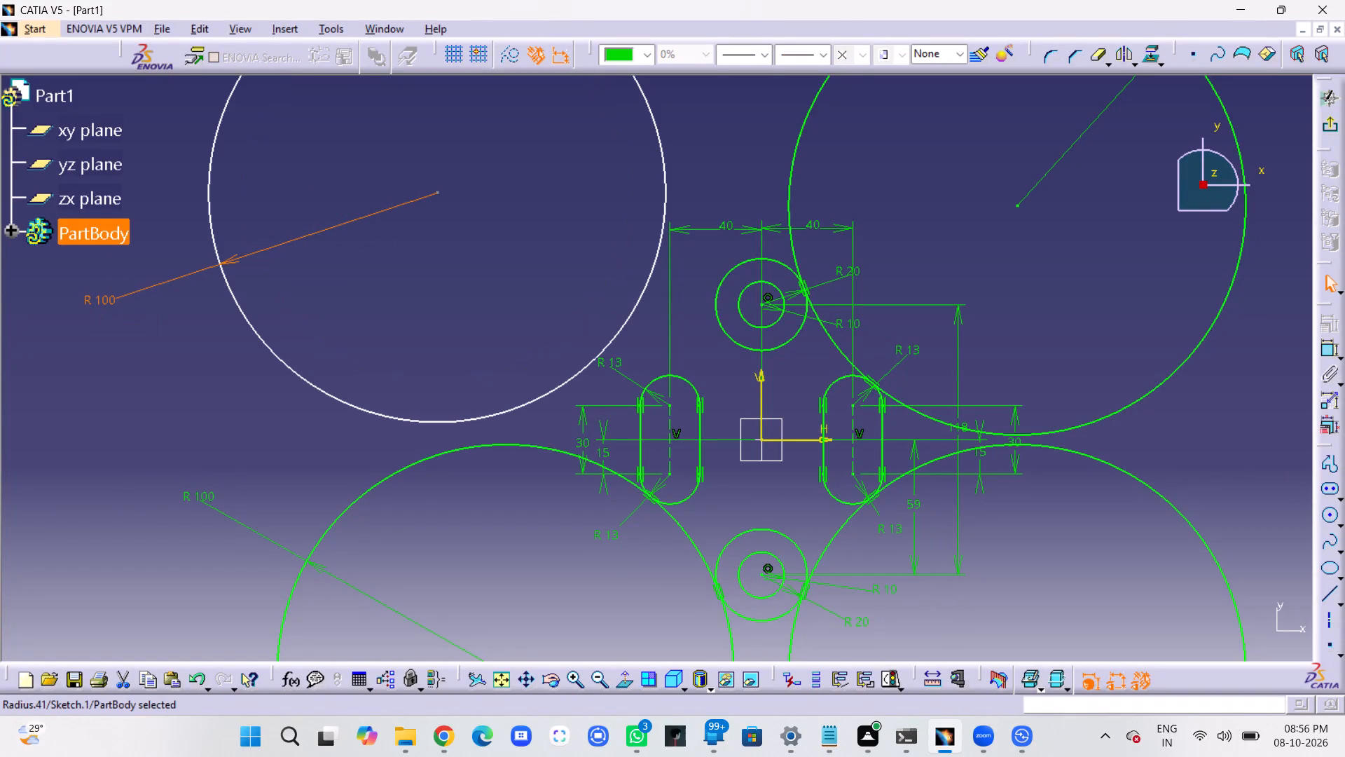
pyautogui.click(365, 292)
# Move the fourth R100 circle's centre to the right until its edge nearly touches the upper R20 circle and the left elongated hole.
pyautogui.moveTo(436, 192); pyautogui.dragTo(453, 212)
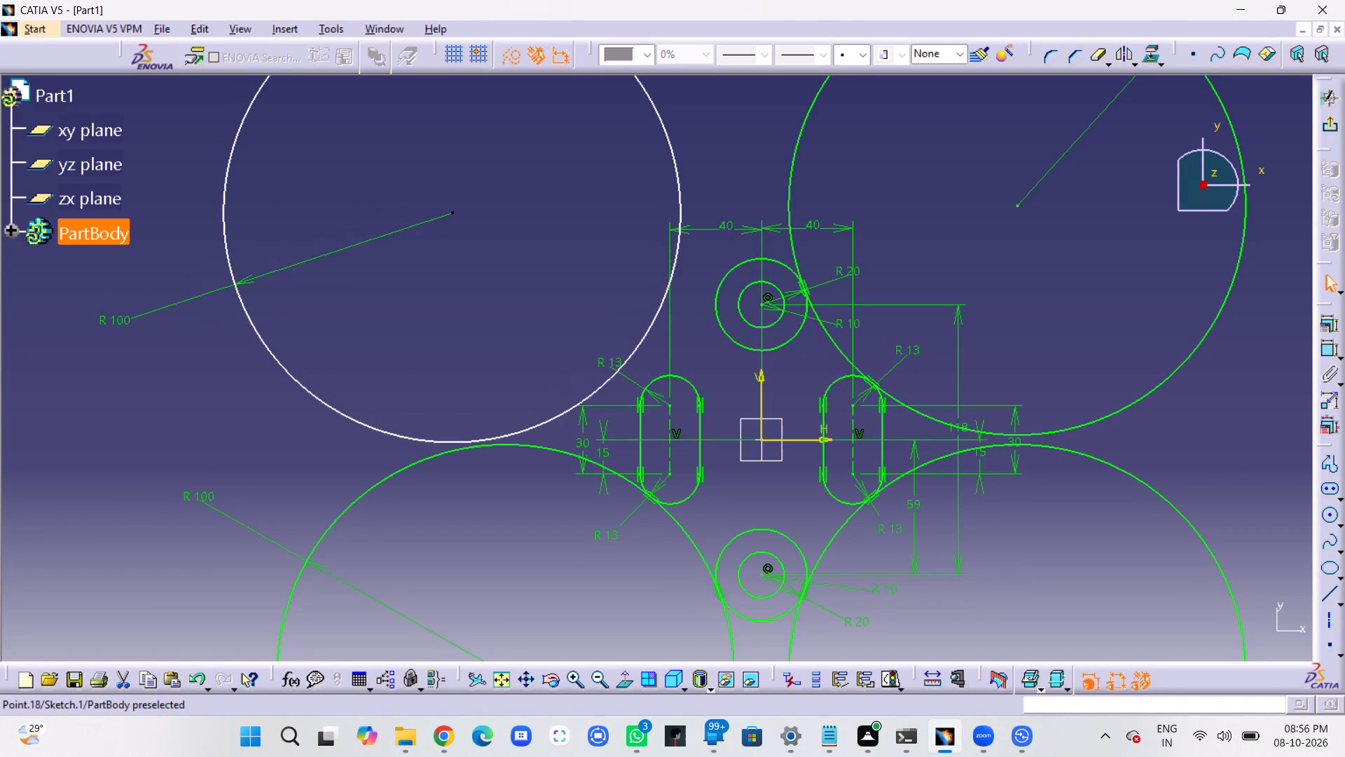
pyautogui.moveTo(453, 212); pyautogui.dragTo(504, 189)
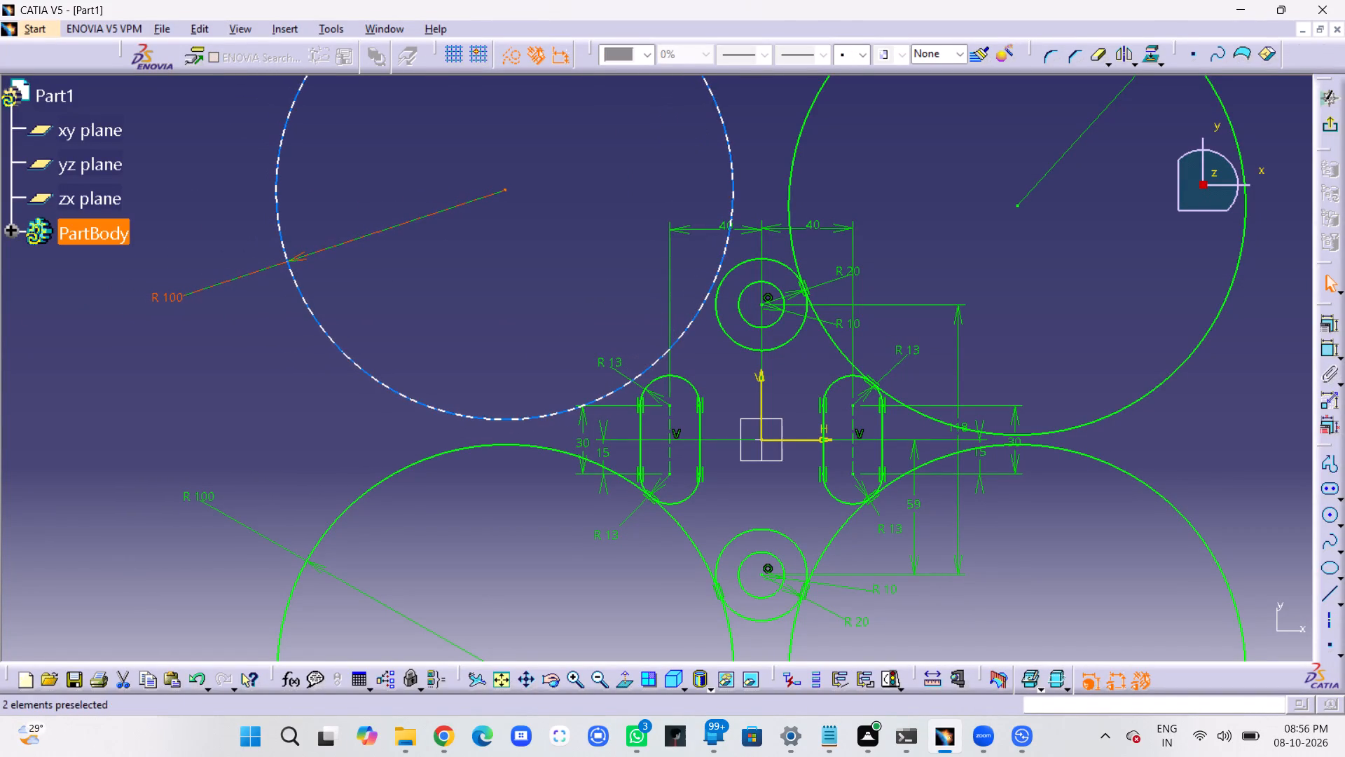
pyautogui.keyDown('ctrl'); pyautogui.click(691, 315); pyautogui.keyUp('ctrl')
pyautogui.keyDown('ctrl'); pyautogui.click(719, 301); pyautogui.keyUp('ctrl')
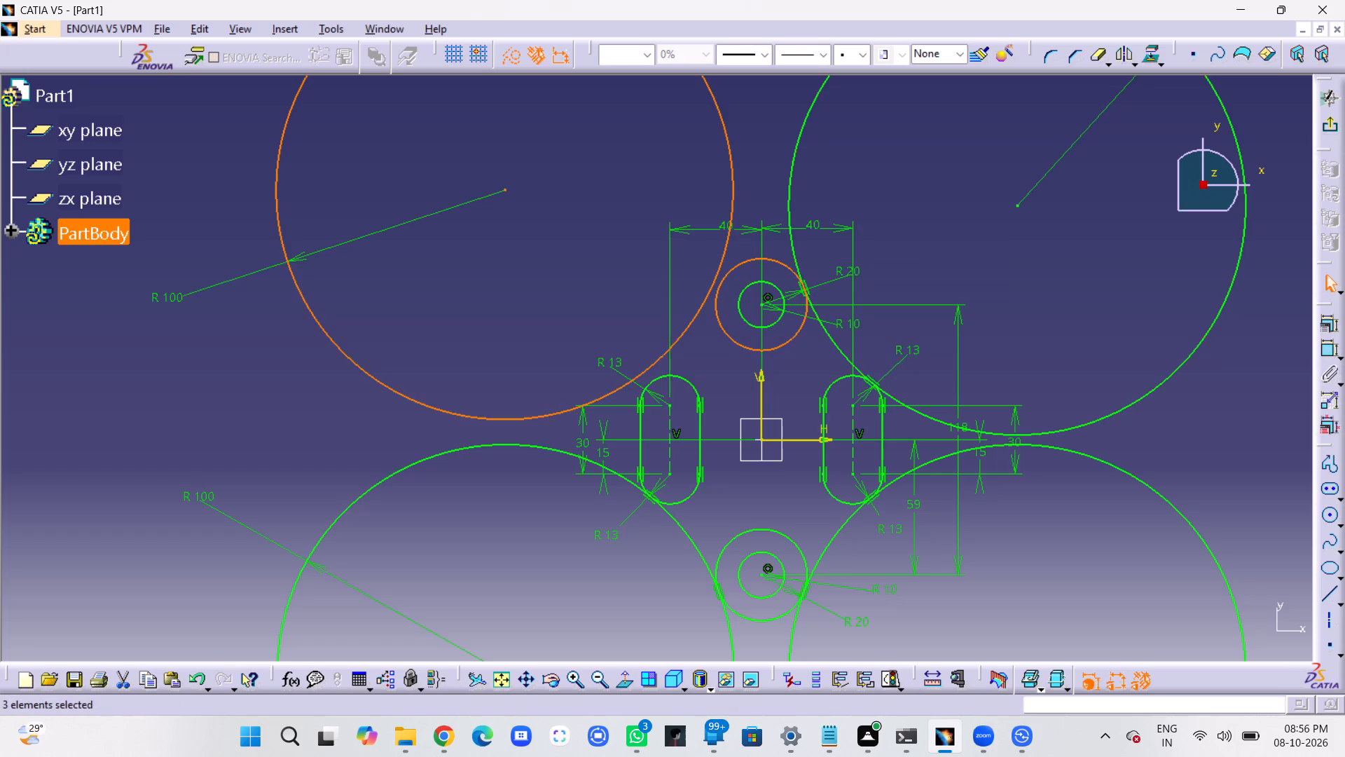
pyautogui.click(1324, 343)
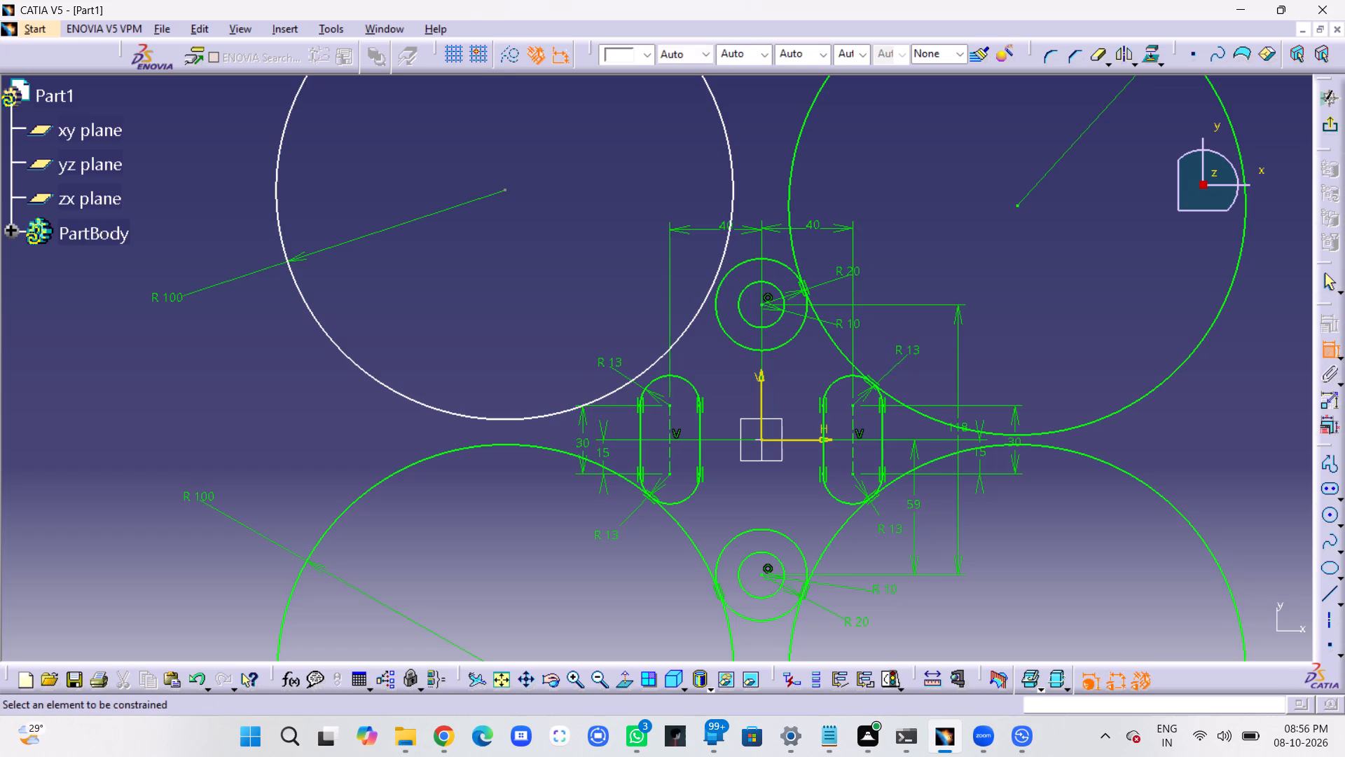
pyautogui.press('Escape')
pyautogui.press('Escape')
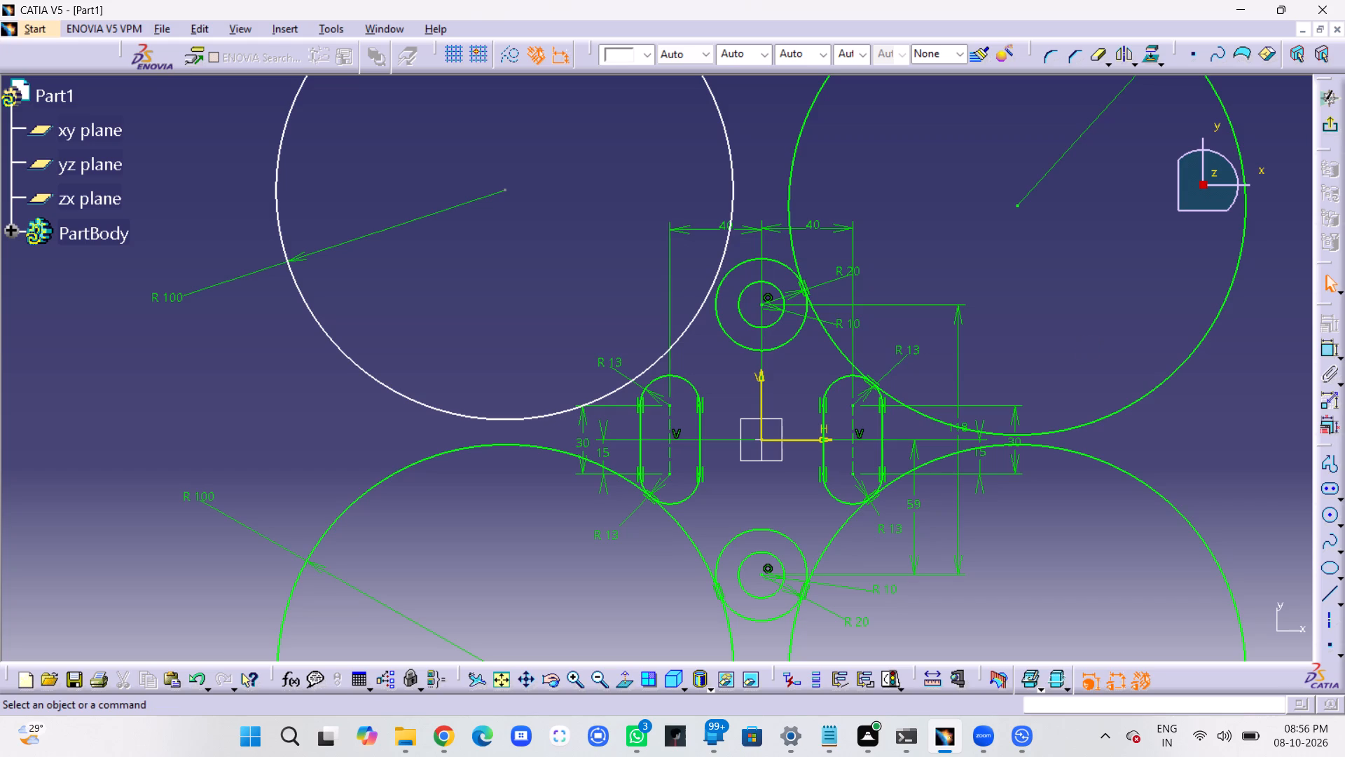
# Add a tangency constraint between the fourth R100 circle and the upper R20 circle.
pyautogui.click(701, 307)
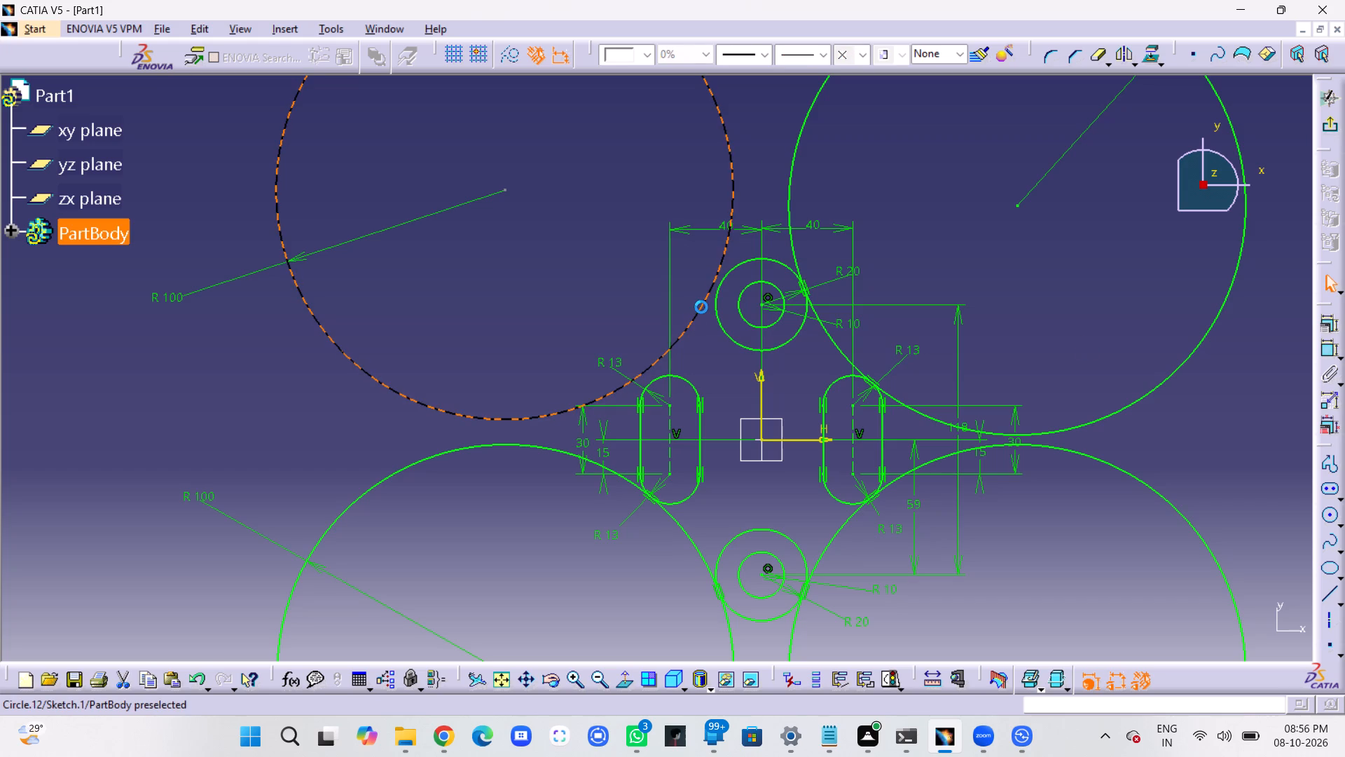
pyautogui.keyDown('ctrl'); pyautogui.click(715, 297); pyautogui.keyUp('ctrl')
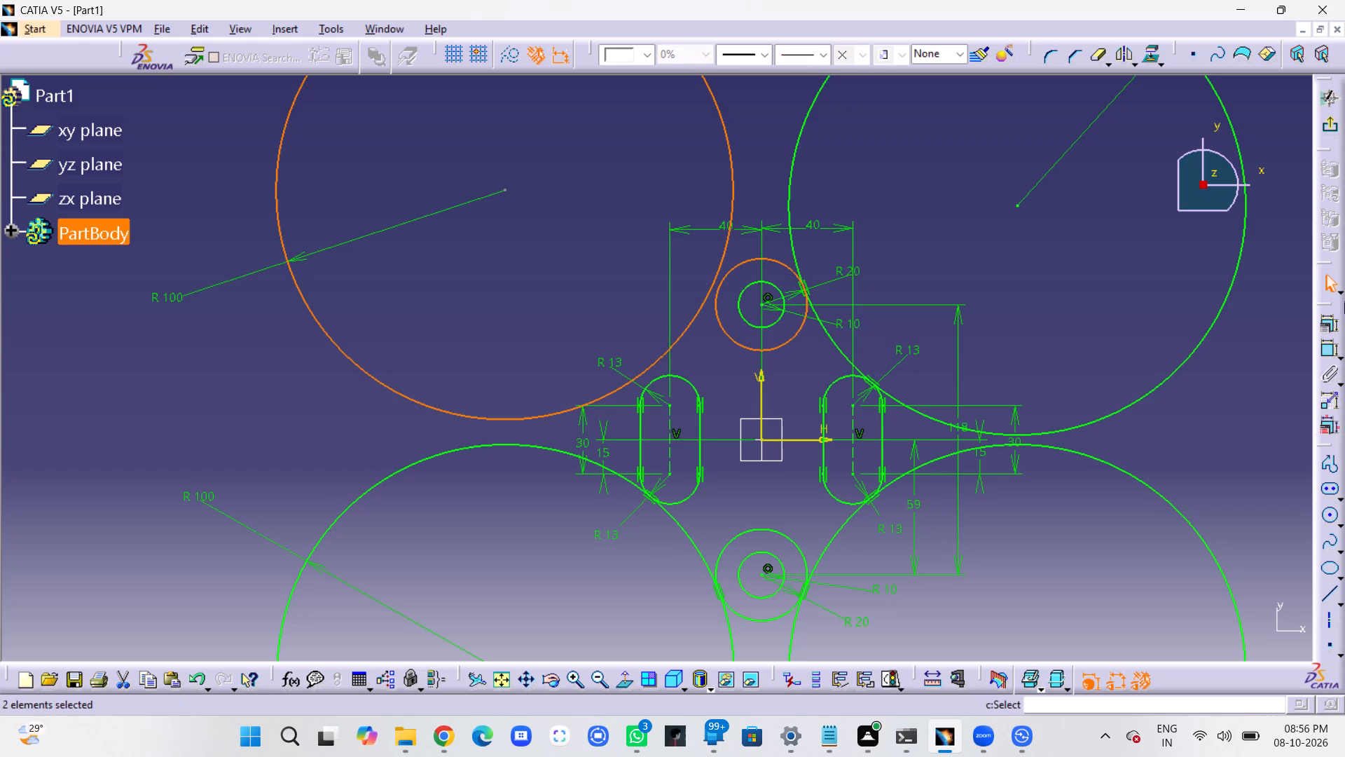
pyautogui.click(1333, 325)
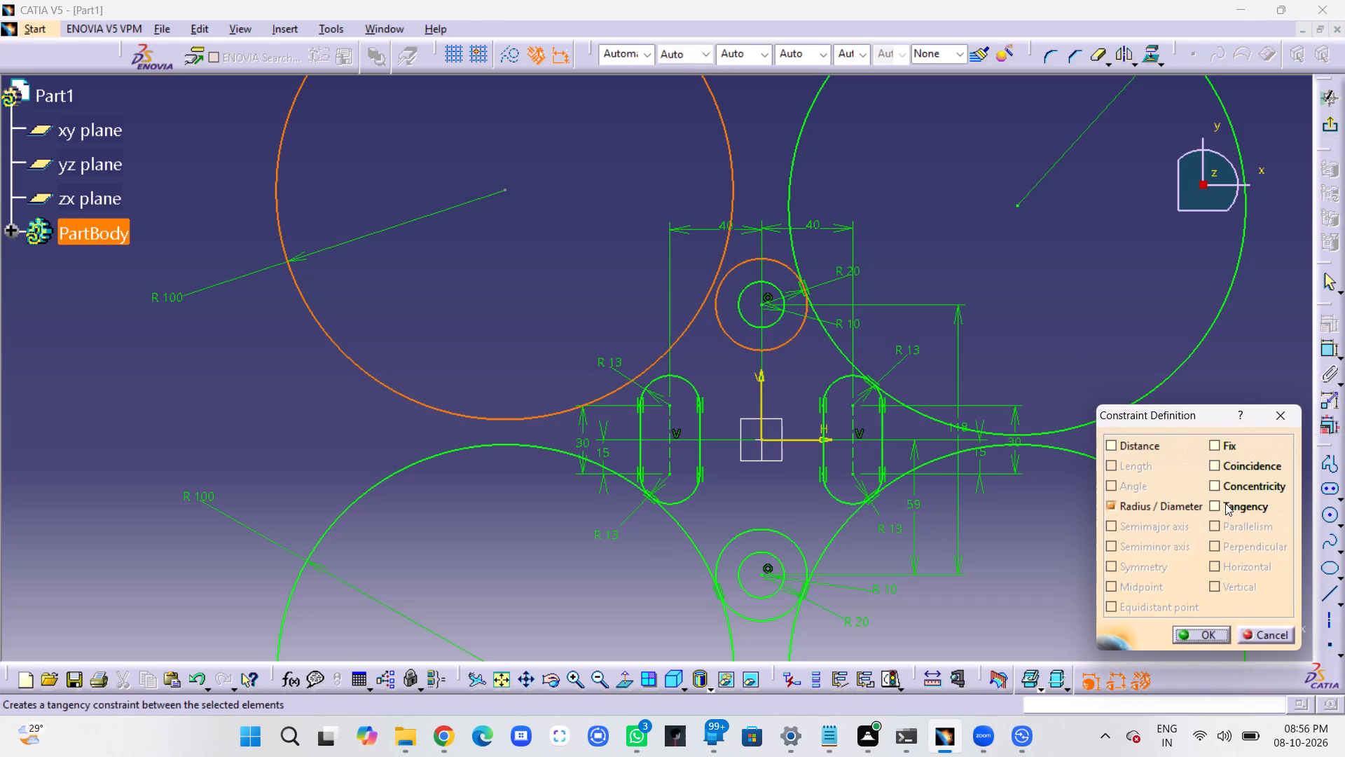
pyautogui.click(1218, 504)
pyautogui.click(1201, 640)
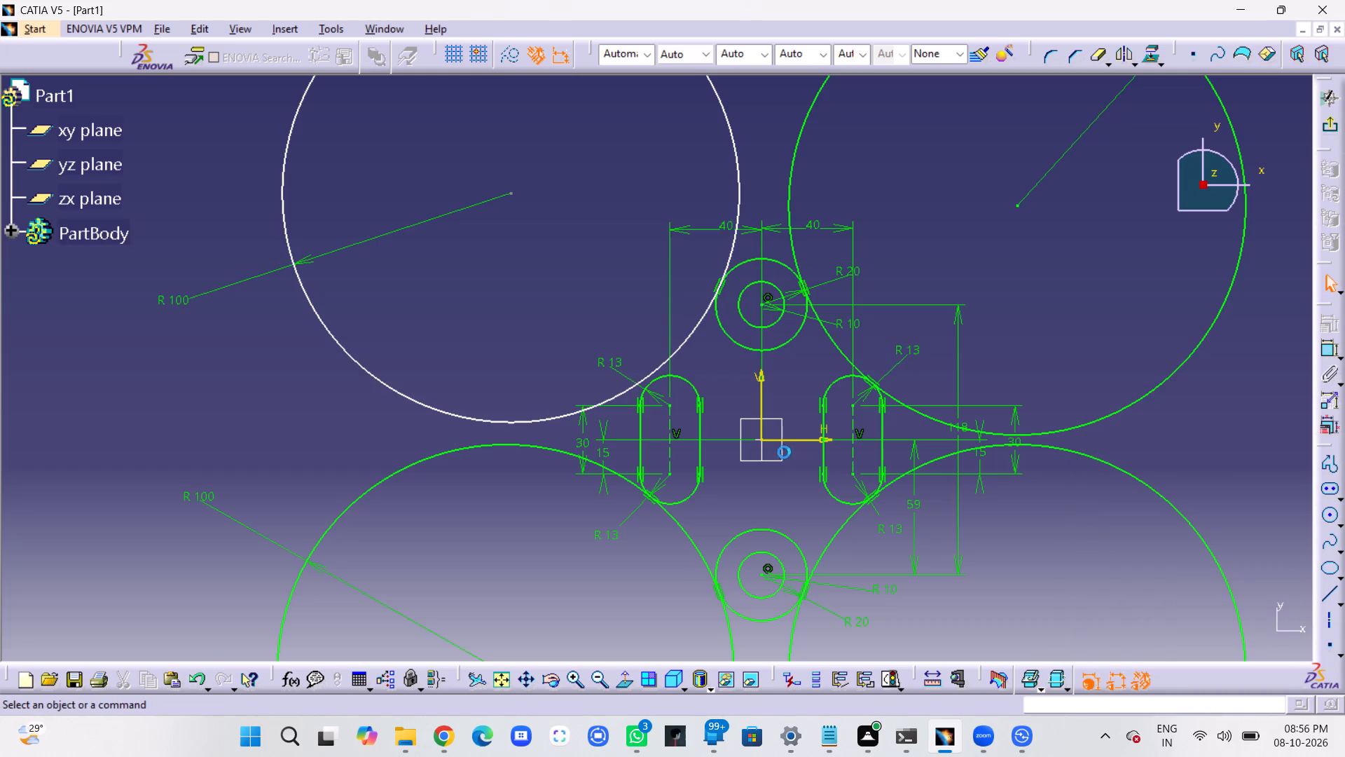
# Add a tangency constraint between the fourth R100 circle and the upper arc of the left elongated hole.
pyautogui.keyDown('ctrl'); pyautogui.click(650, 372); pyautogui.keyUp('ctrl')
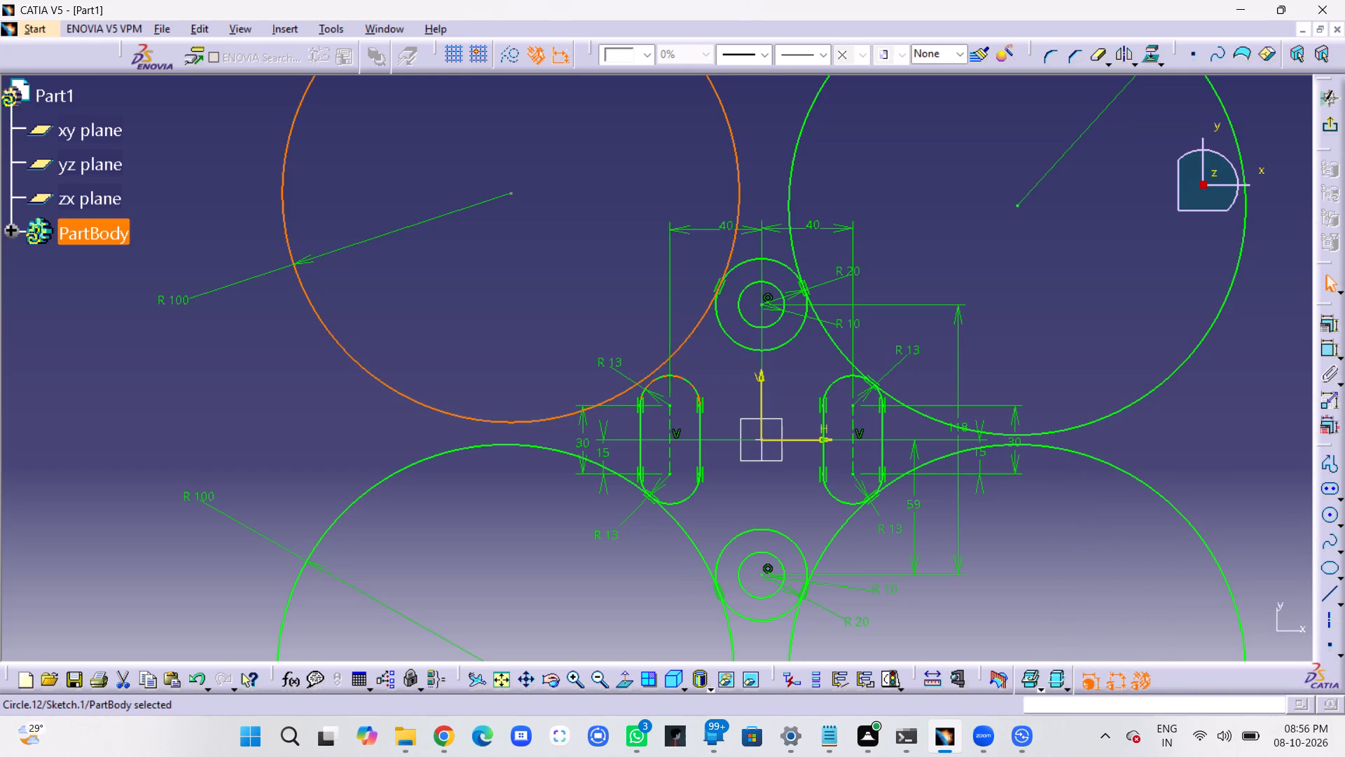
pyautogui.keyDown('ctrl'); pyautogui.click(675, 374); pyautogui.keyUp('ctrl')
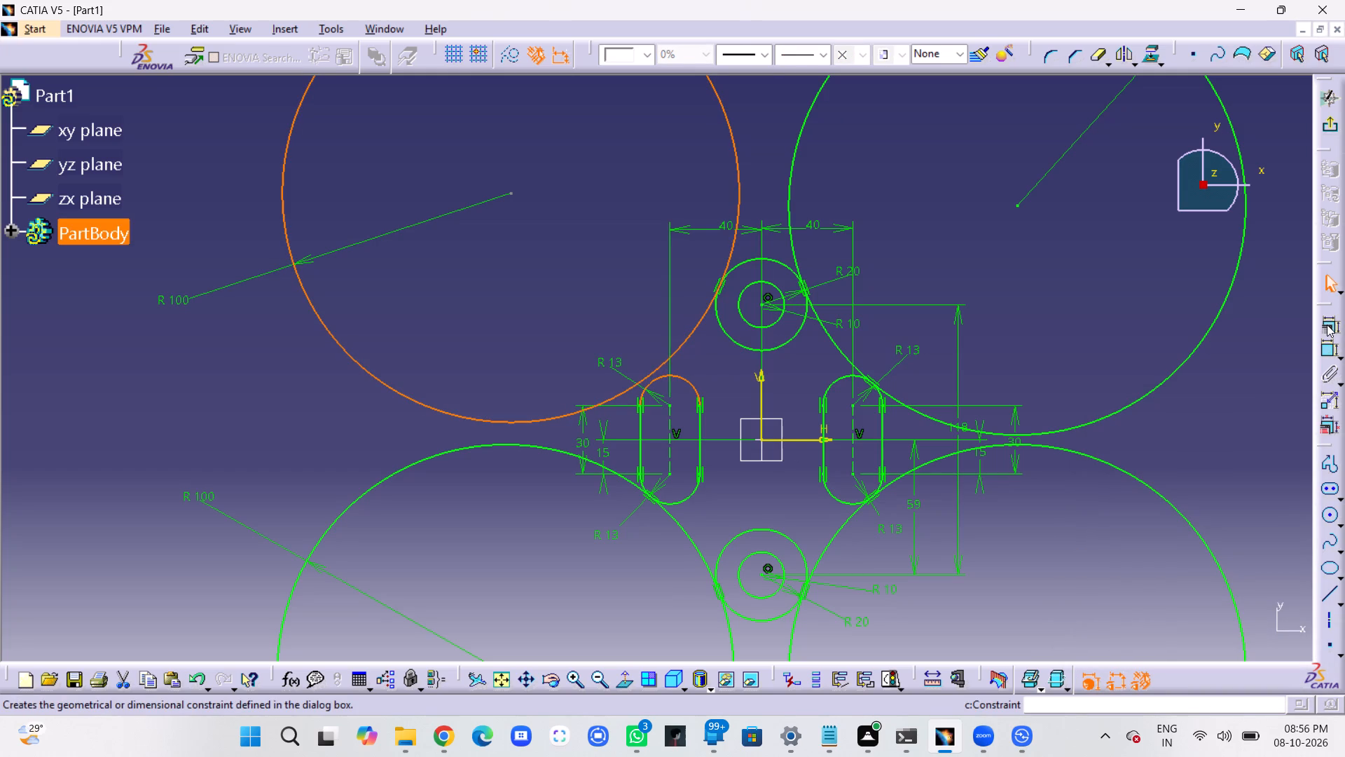
pyautogui.click(1327, 325)
pyautogui.click(1211, 506)
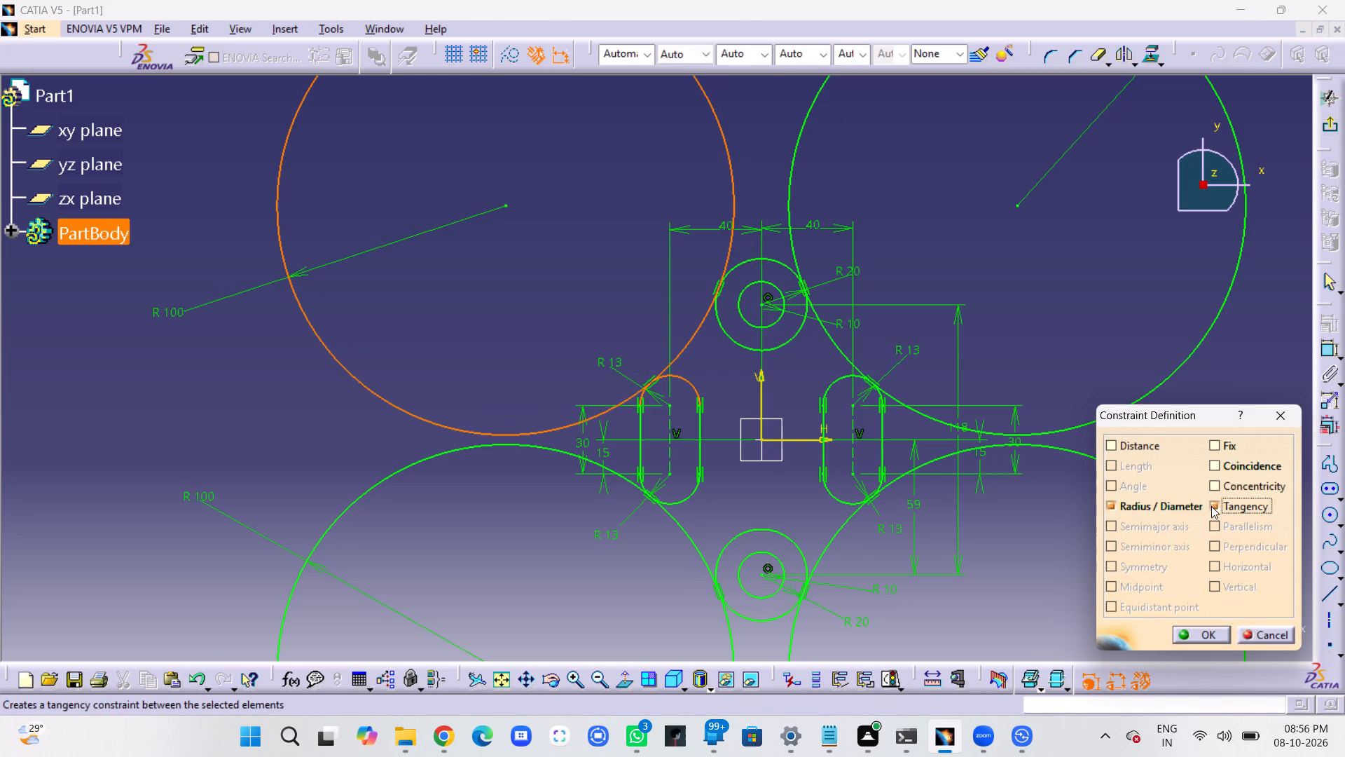
pyautogui.click(1212, 638)
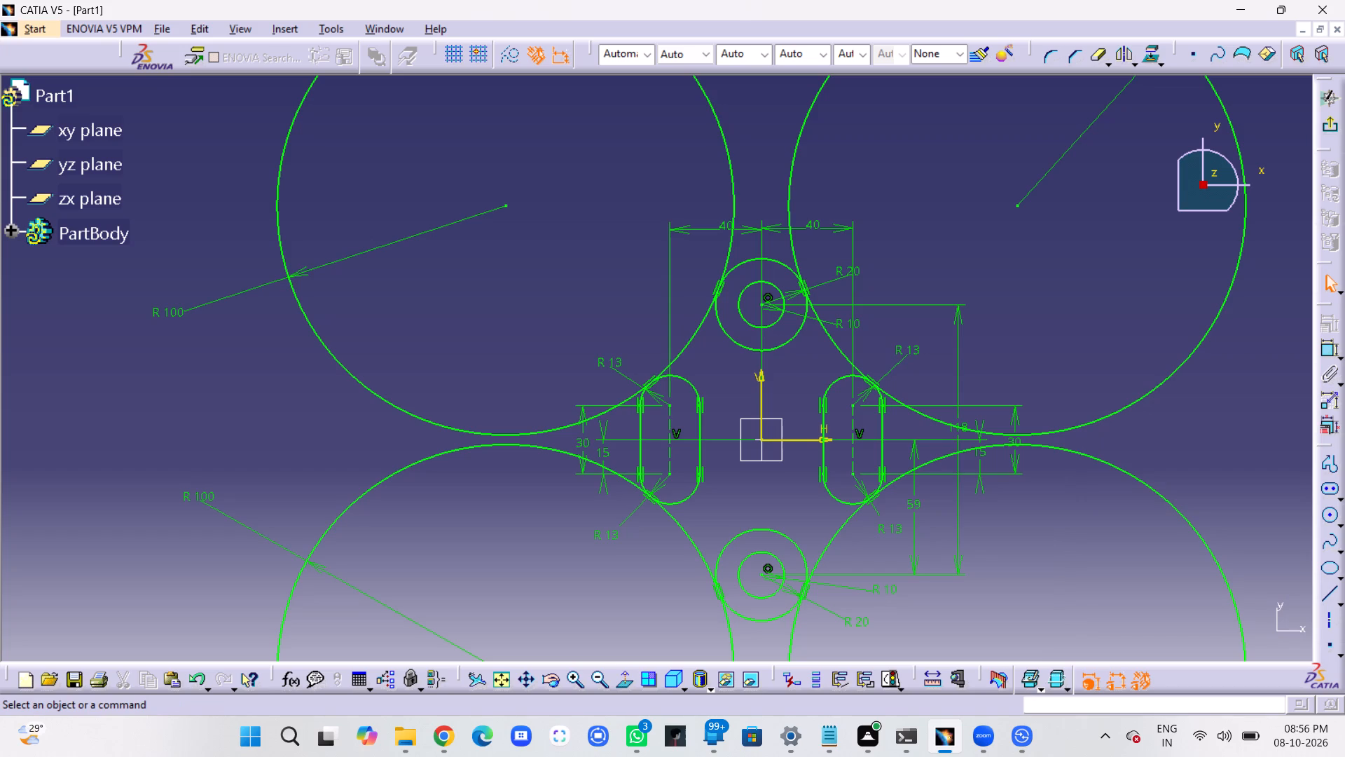
# Quick Trim the outer portions of all four R100 circles, keeping only the arcs joining the R20 circles to the elongated holes.
pyautogui.moveTo(773, 480); pyautogui.dragTo(813, 541, button='middle')
pyautogui.rightClick(773, 480)
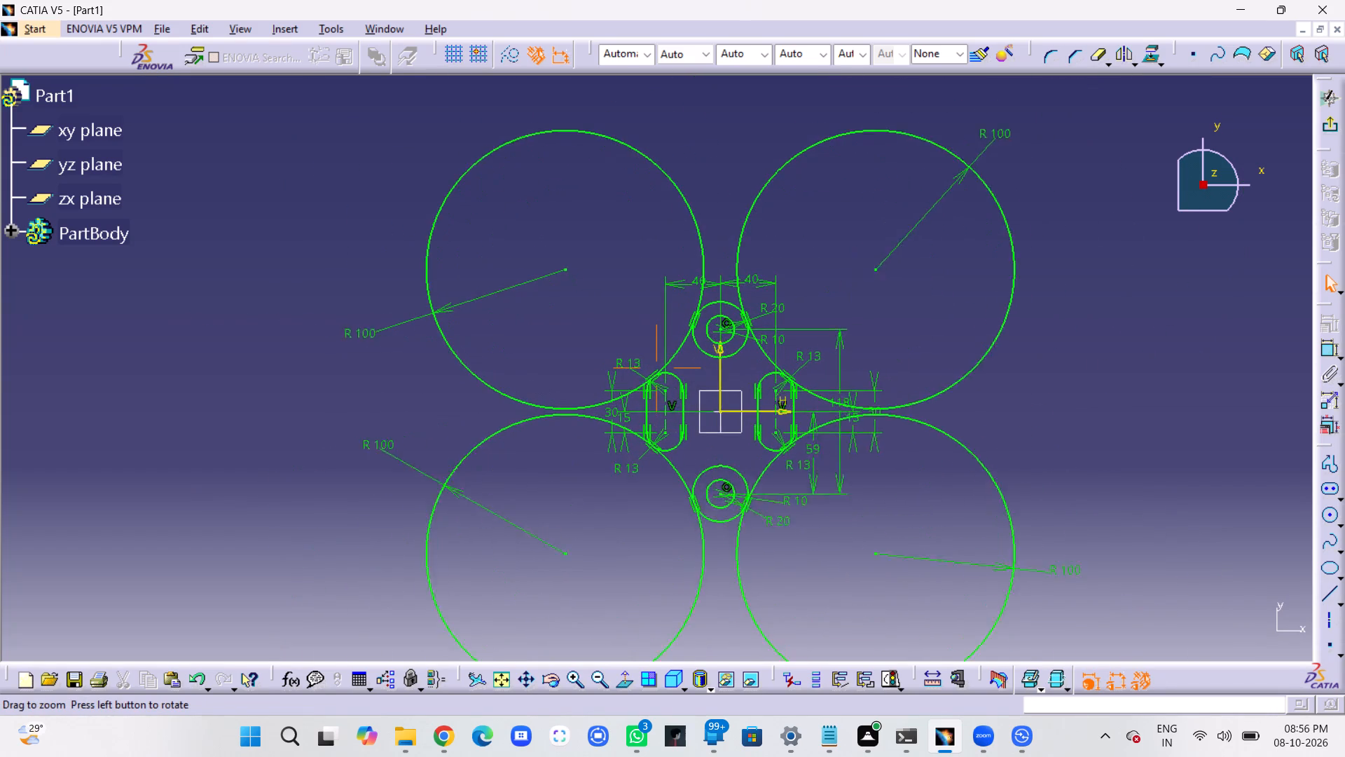
pyautogui.moveTo(813, 541); pyautogui.dragTo(815, 532, button='middle')
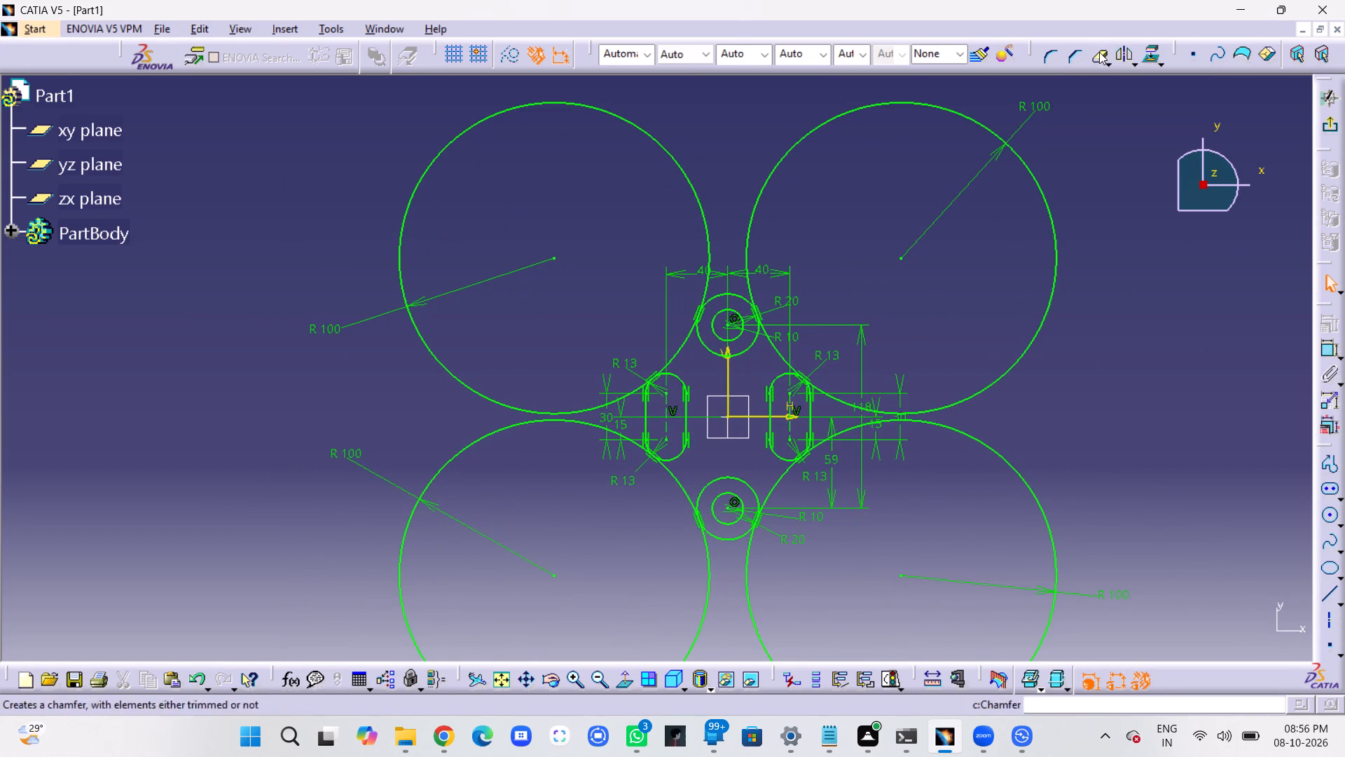
pyautogui.click(1099, 52)
pyautogui.click(993, 132)
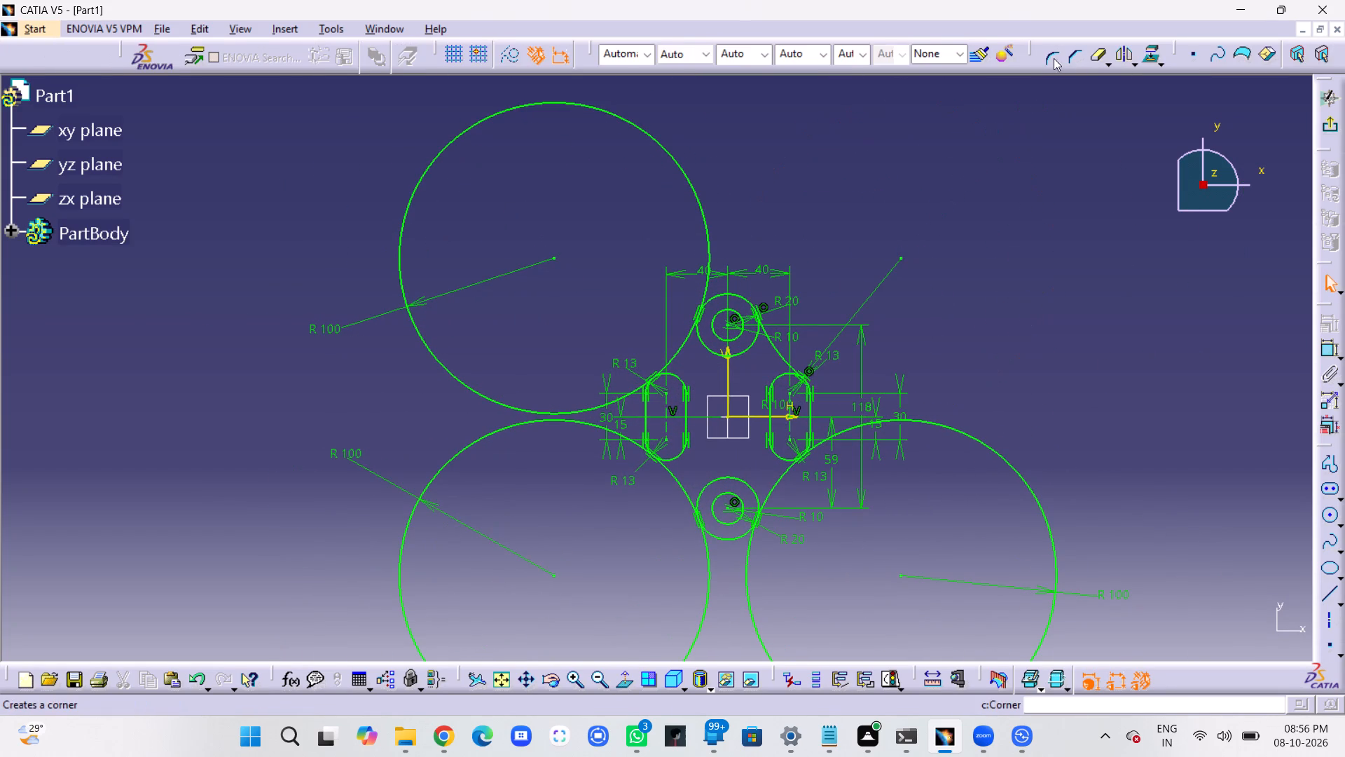
pyautogui.click(1092, 59)
pyautogui.click(630, 118)
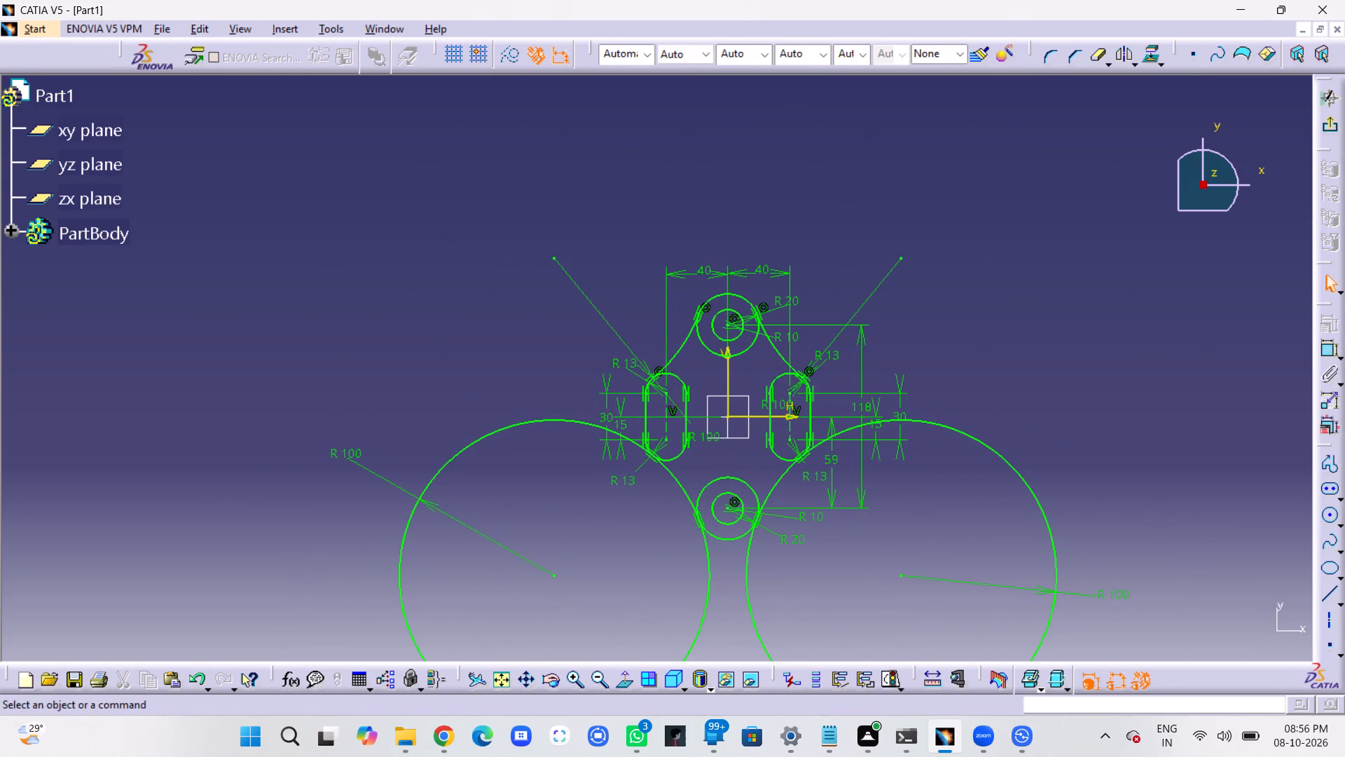
pyautogui.click(1098, 57)
pyautogui.click(1039, 502)
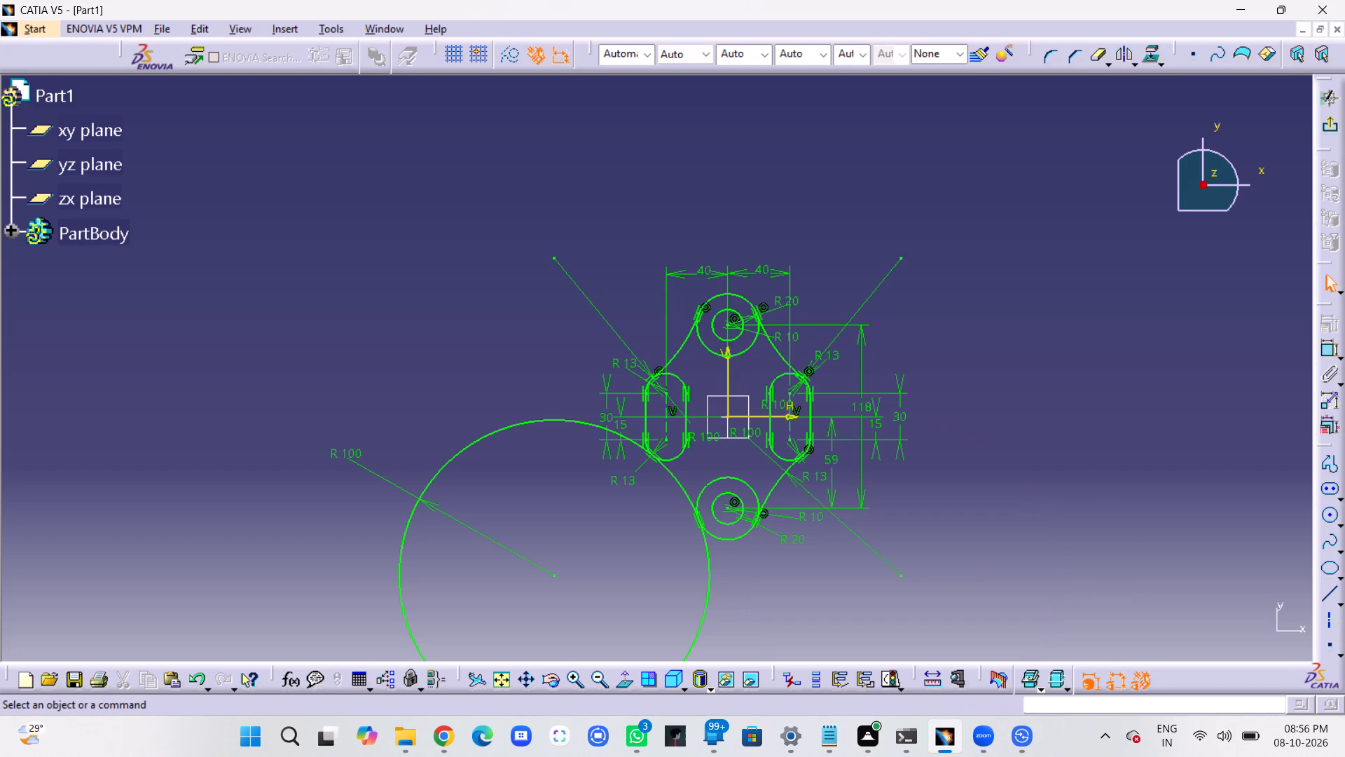
pyautogui.click(1101, 58)
pyautogui.click(527, 426)
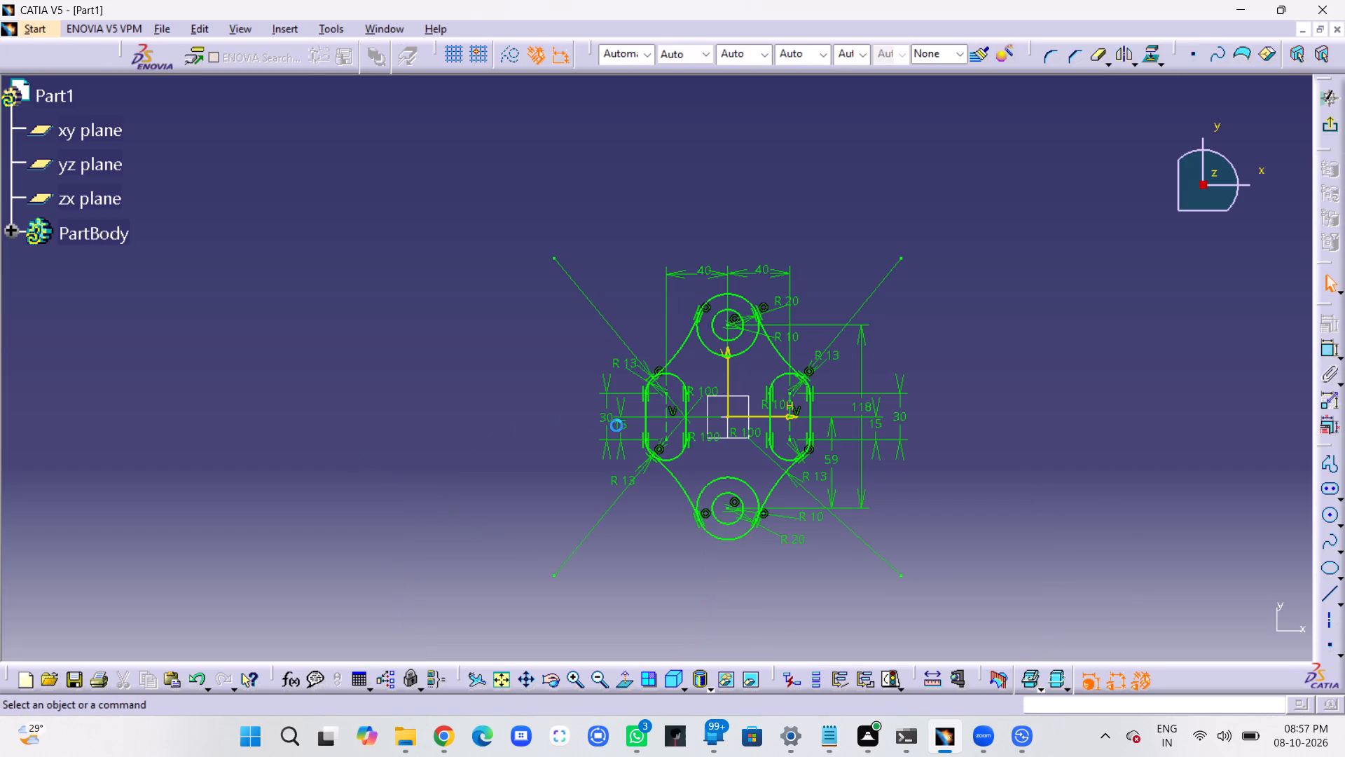
# Exit the sketch and start a Pad of the profile with a length of 20 mm.
pyautogui.moveTo(764, 614); pyautogui.dragTo(787, 486, button='middle')
pyautogui.rightClick(764, 614)
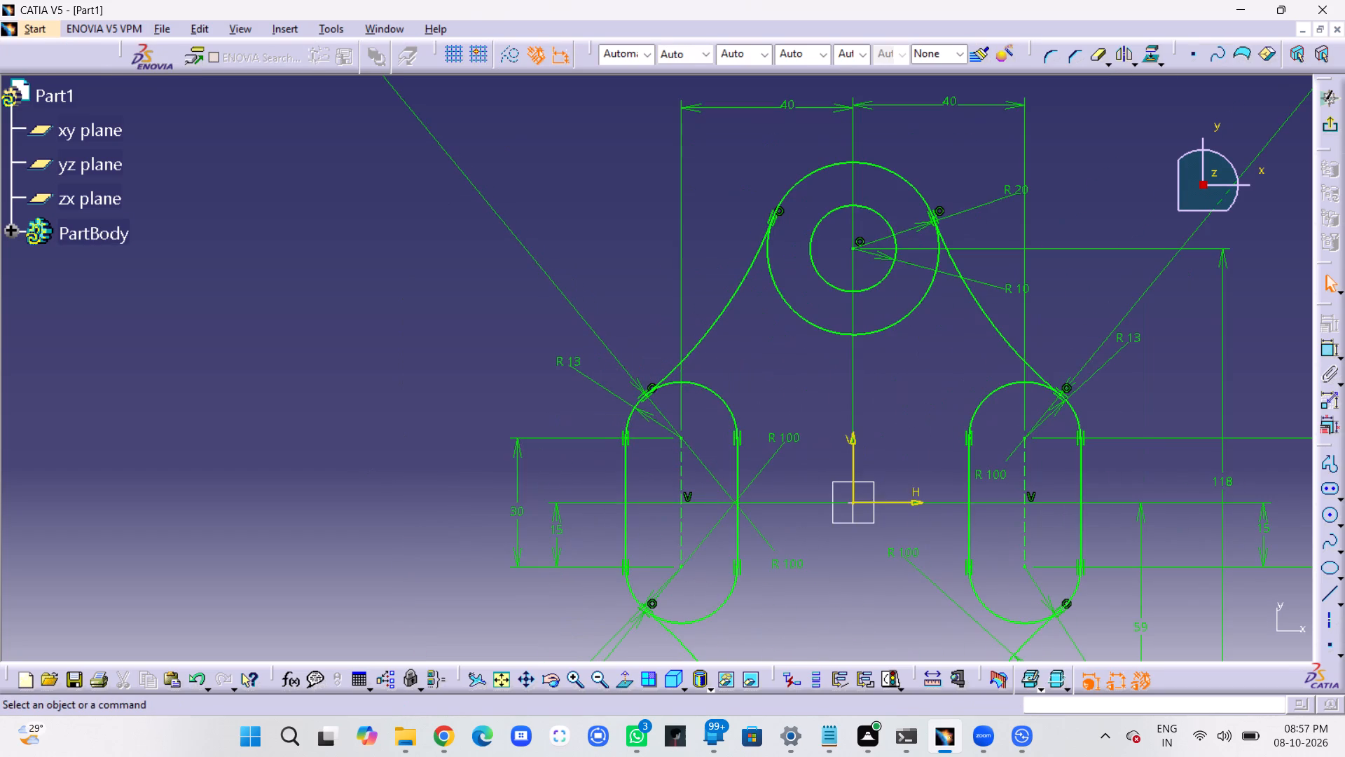
pyautogui.moveTo(891, 516); pyautogui.dragTo(828, 403, button='middle')
pyautogui.moveTo(823, 397); pyautogui.dragTo(801, 357, button='middle')
pyautogui.rightClick(781, 320)
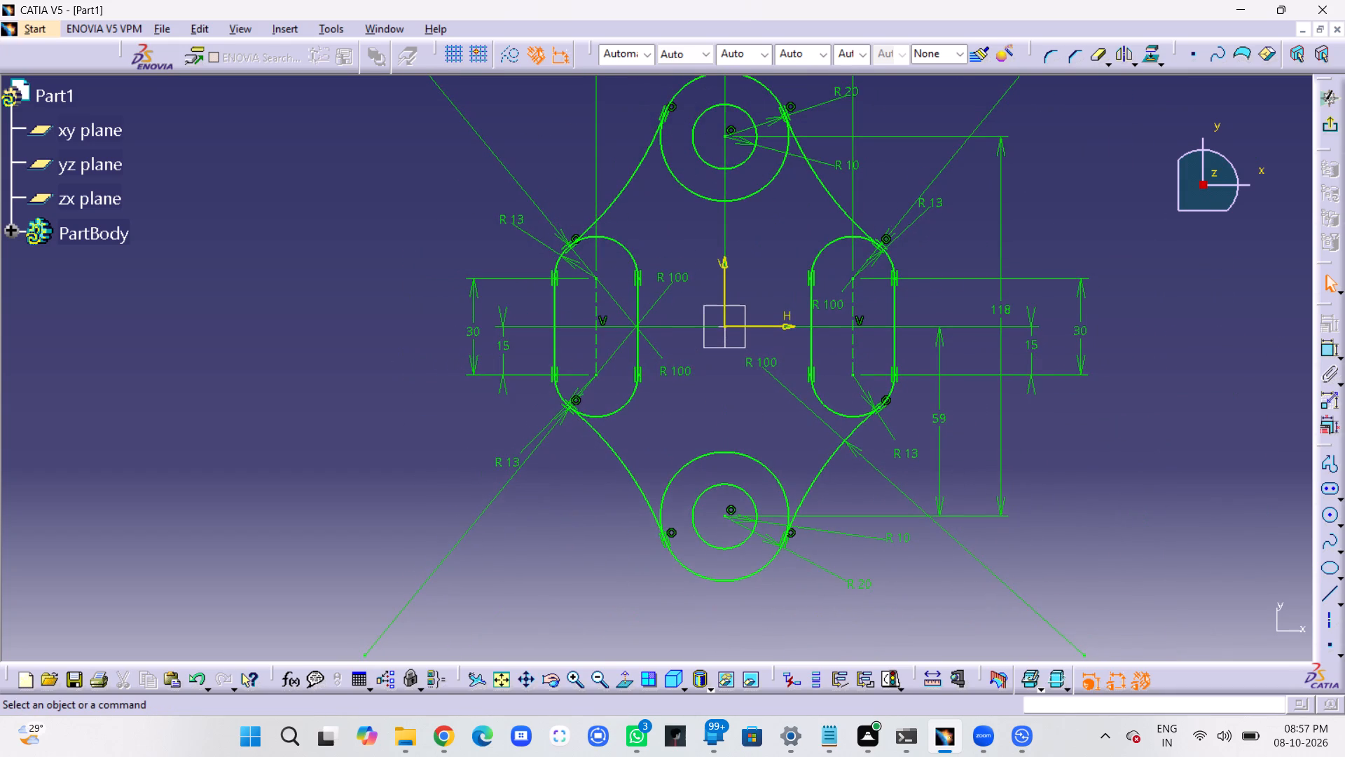
pyautogui.moveTo(780, 365); pyautogui.dragTo(773, 395, button='middle')
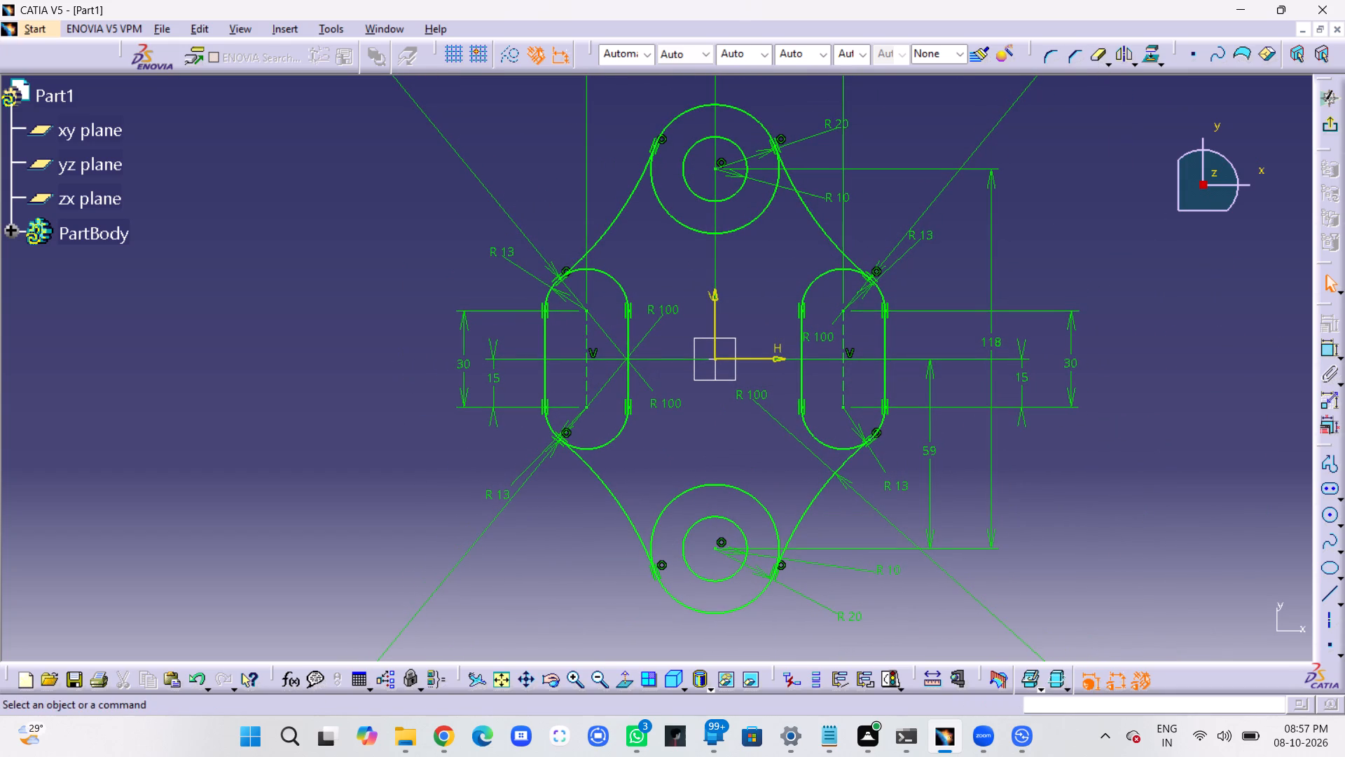
pyautogui.click(1328, 130)
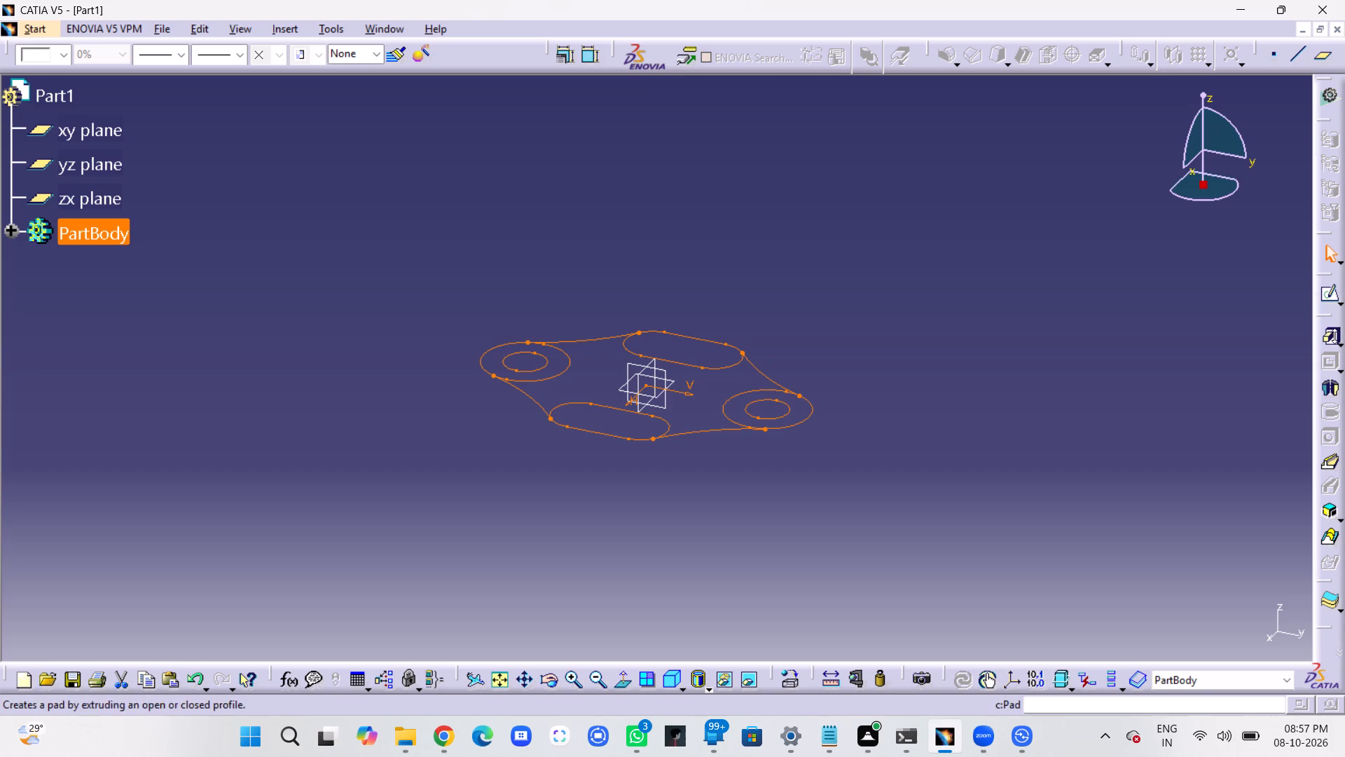
pyautogui.click(1334, 336)
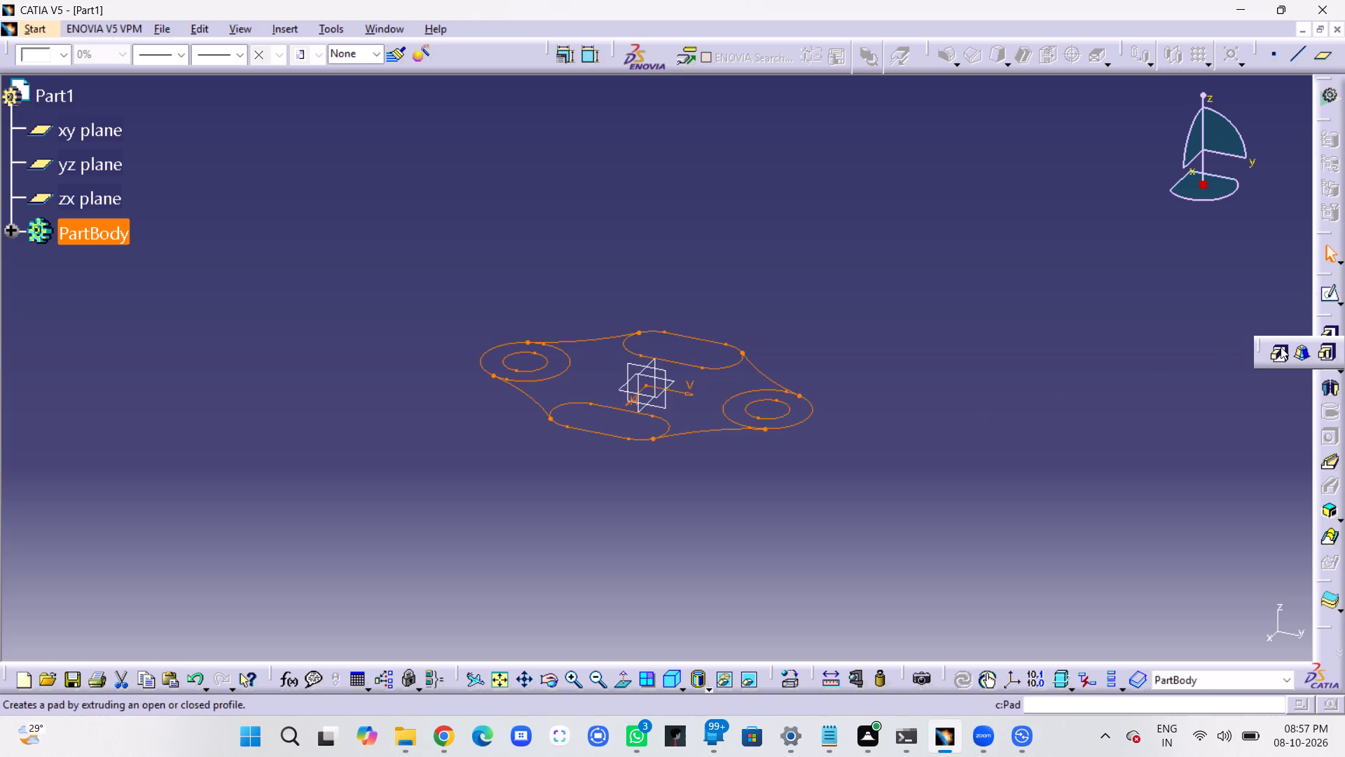
pyautogui.click(1281, 347)
pyautogui.click(748, 412)
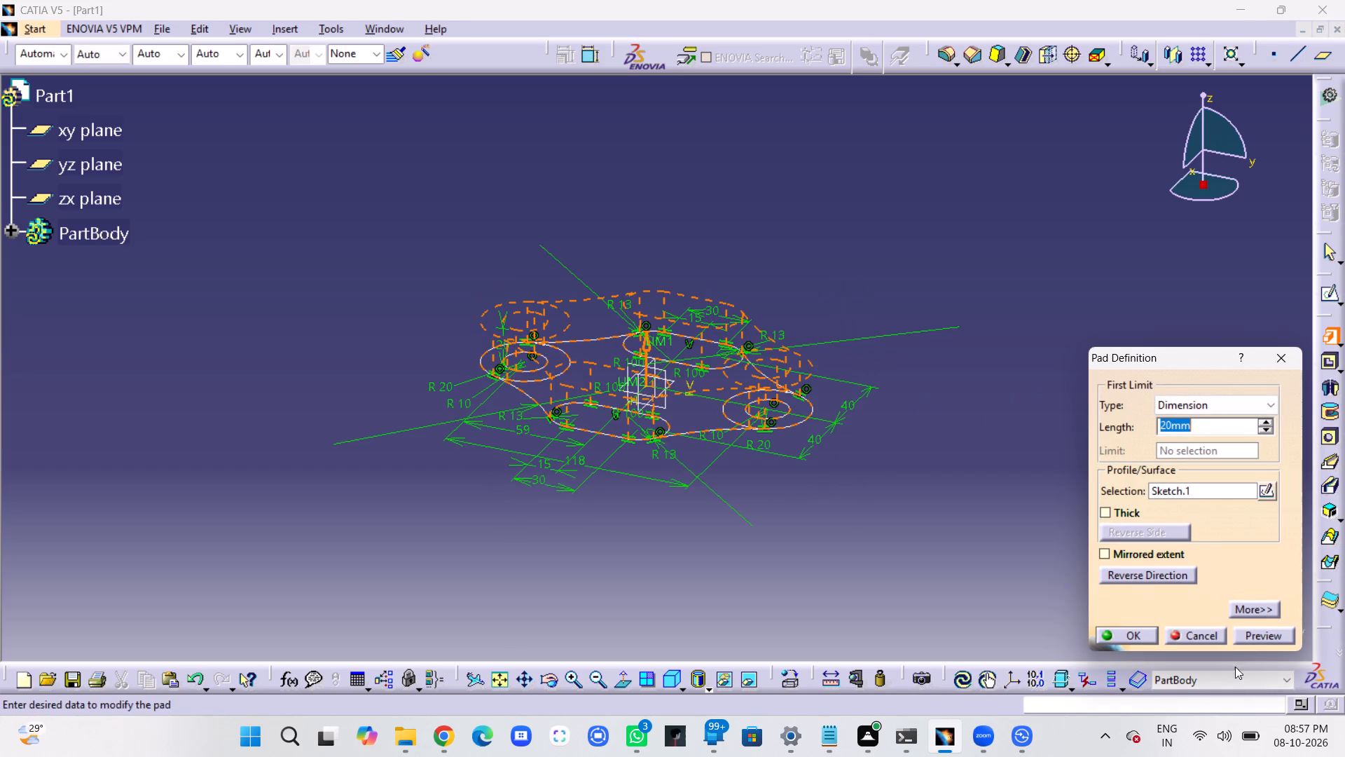
# Reopen the pad's profile sketch for editing and expand the part body's structure in the tree.
pyautogui.click(1264, 489)
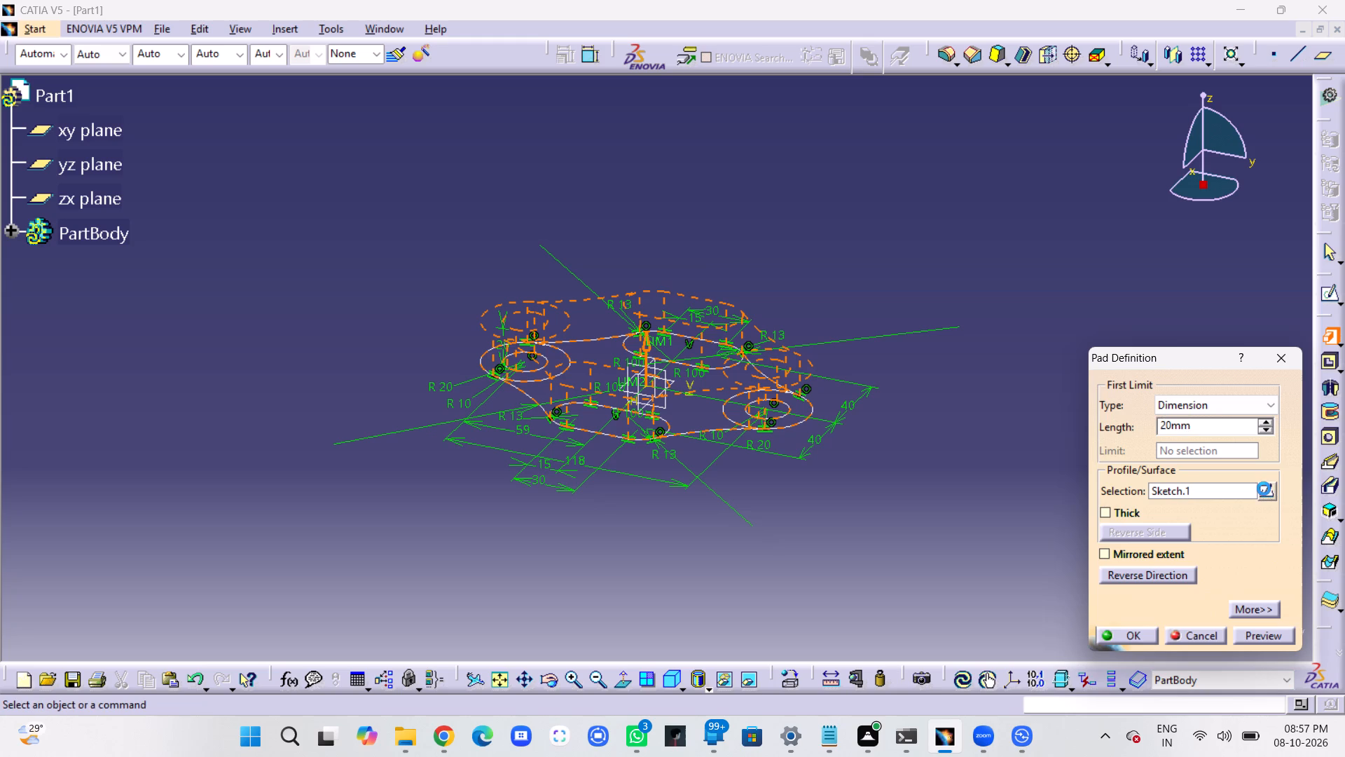
pyautogui.click(1110, 456)
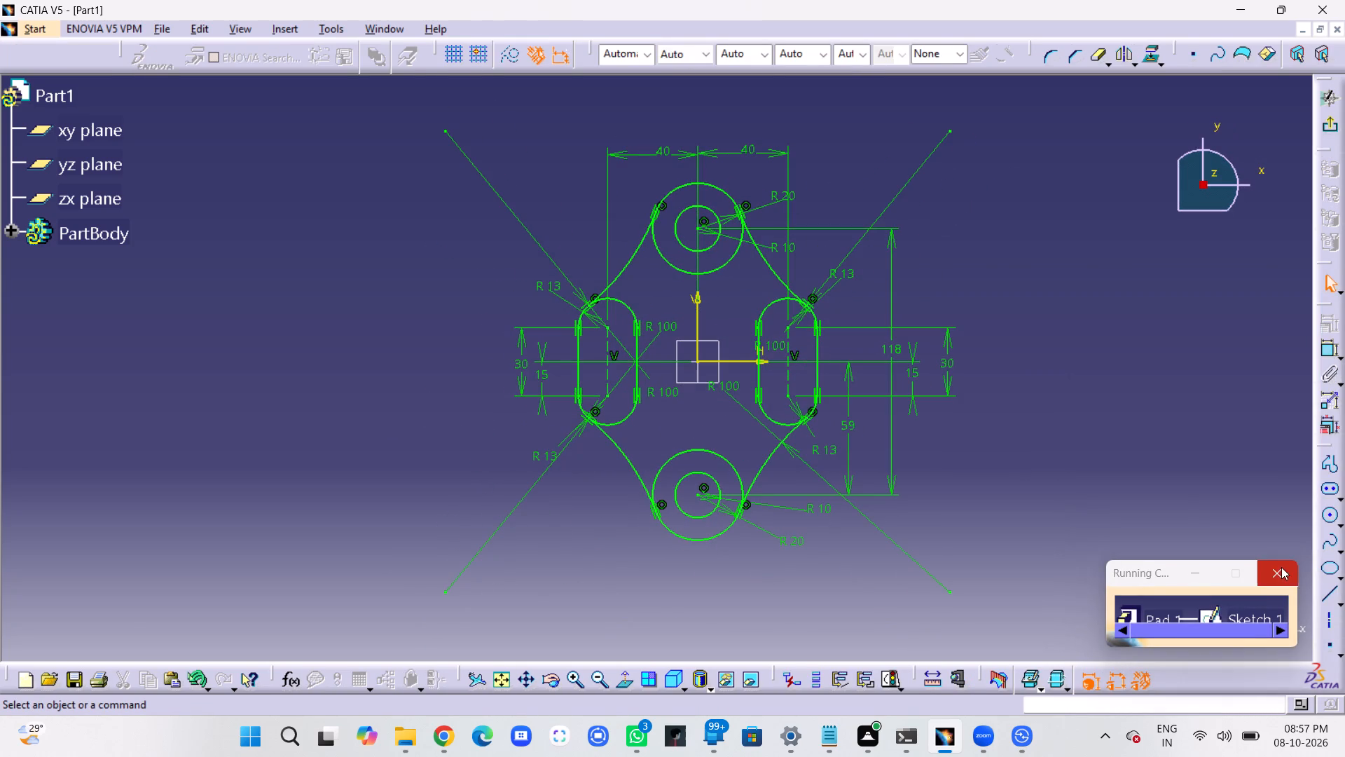
pyautogui.click(1281, 567)
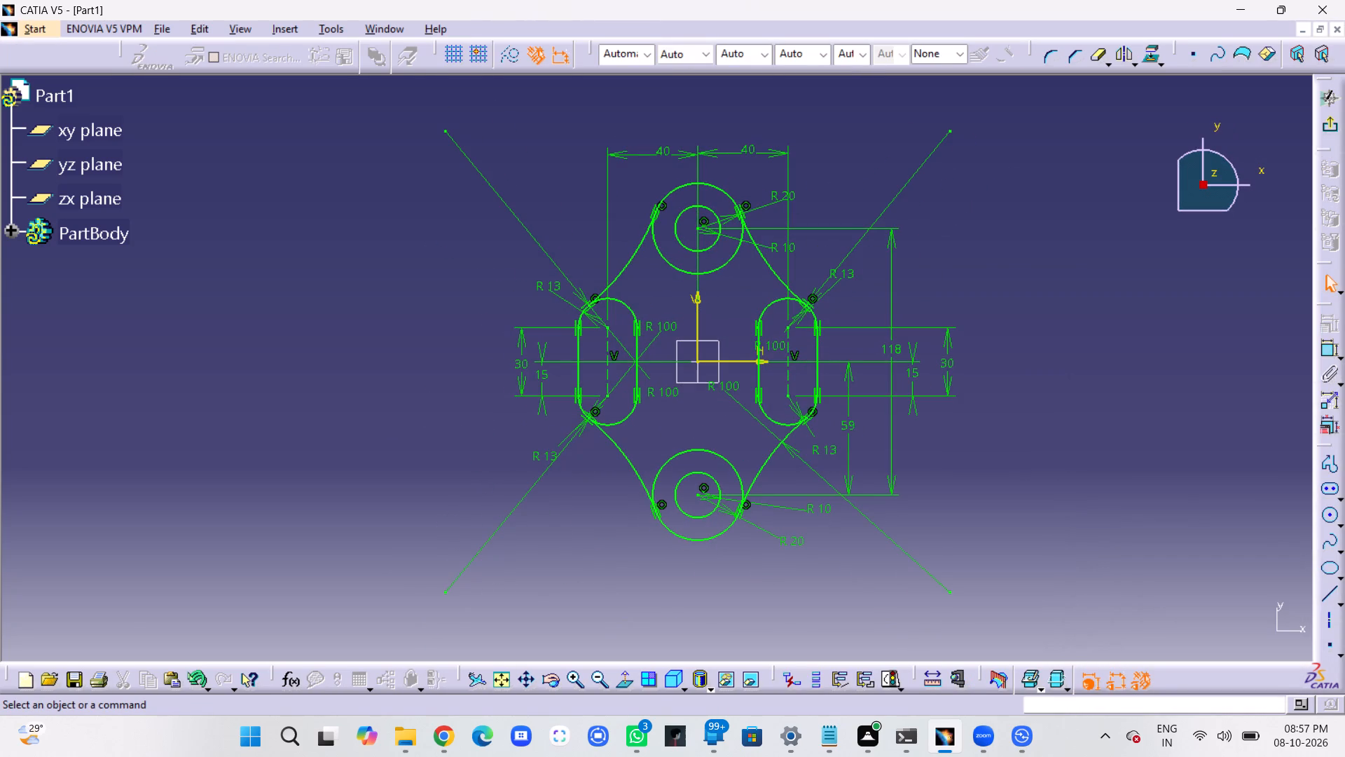
pyautogui.click(12, 225)
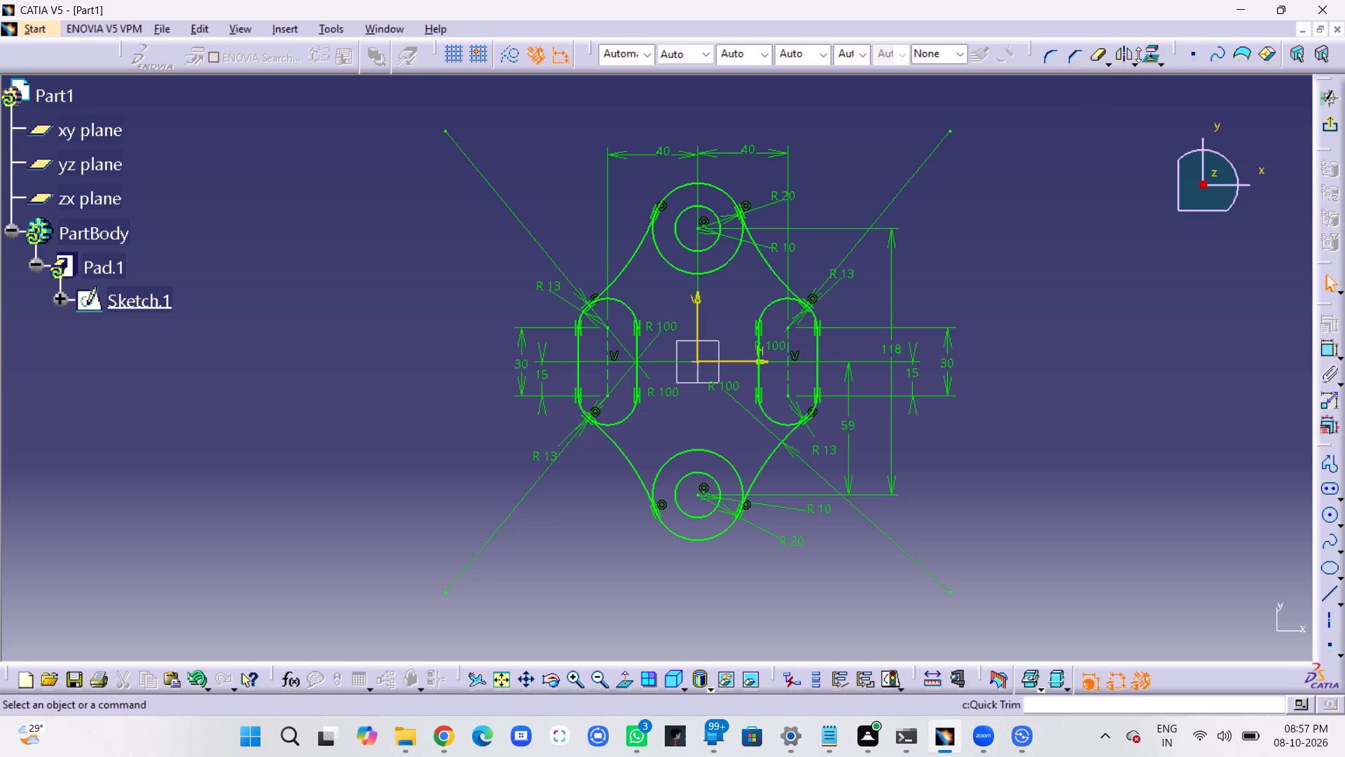
# Quick Trim the inner arcs of the upper and lower R20 circles between their tangent points with the R100 arcs.
pyautogui.click(1096, 59)
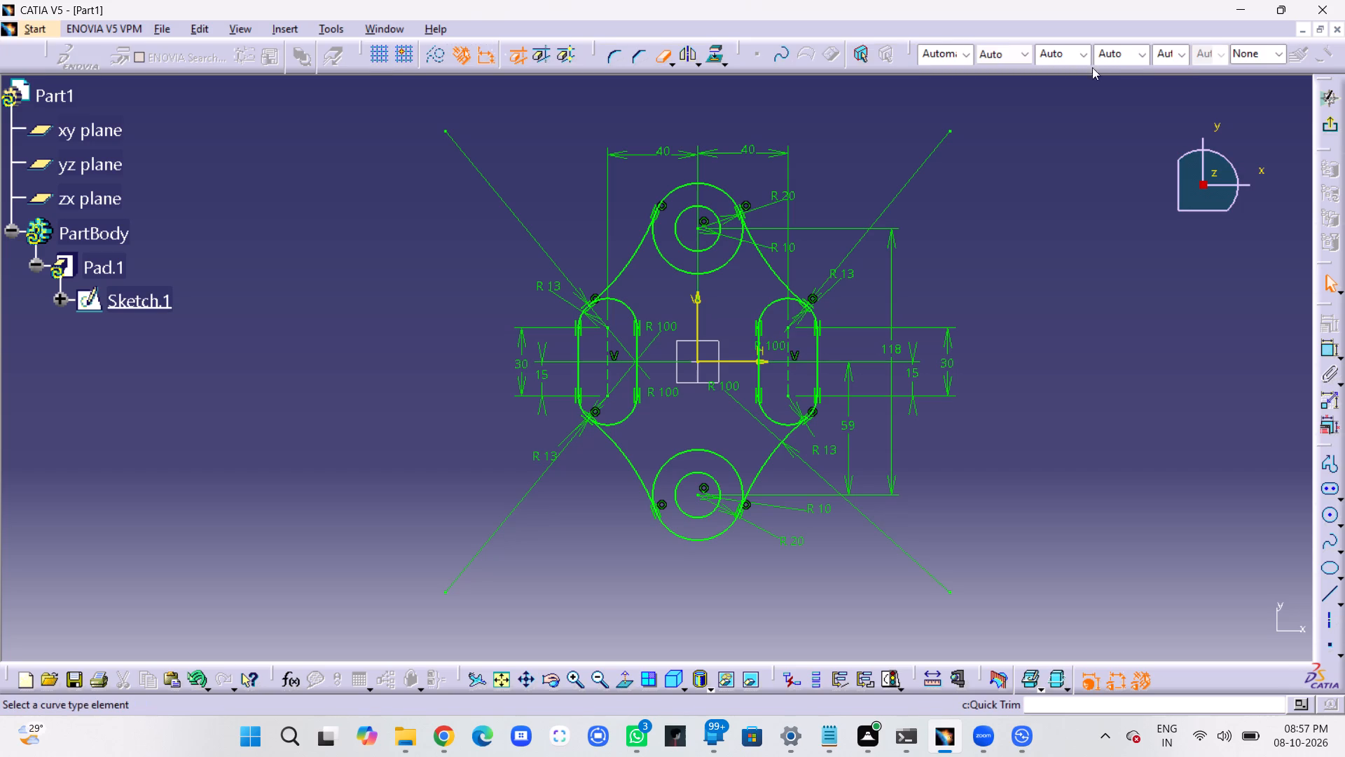
pyautogui.click(705, 270)
pyautogui.moveTo(948, 224); pyautogui.dragTo(958, 178, button='middle')
pyautogui.rightClick(948, 224)
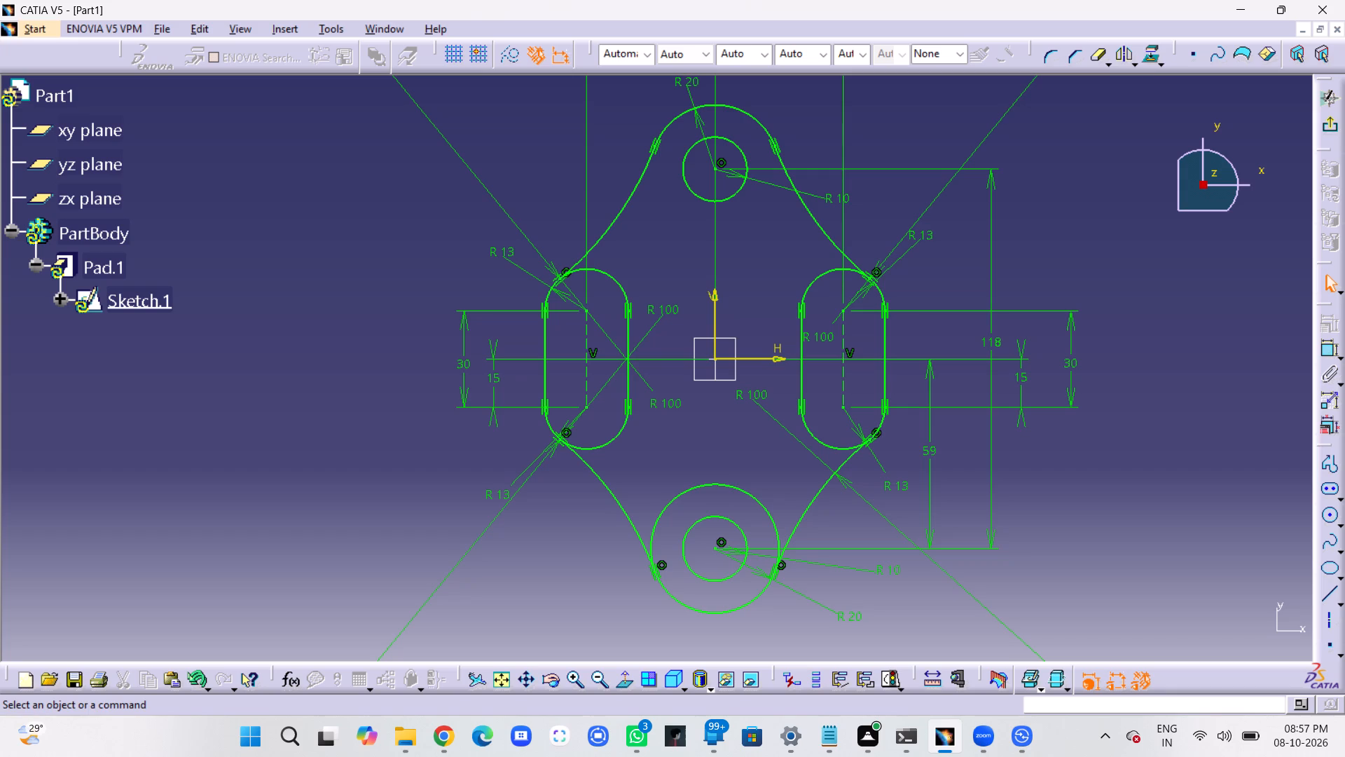
pyautogui.click(1099, 60)
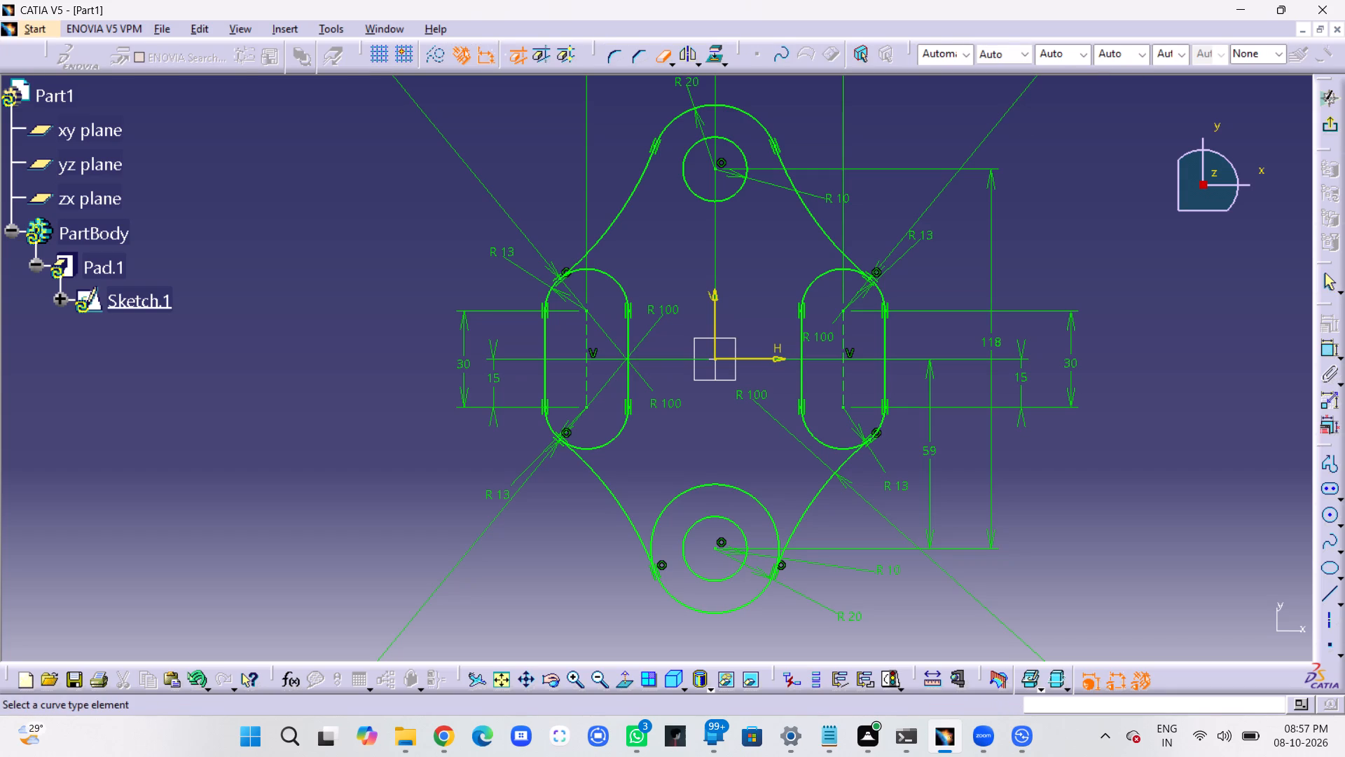
pyautogui.click(764, 505)
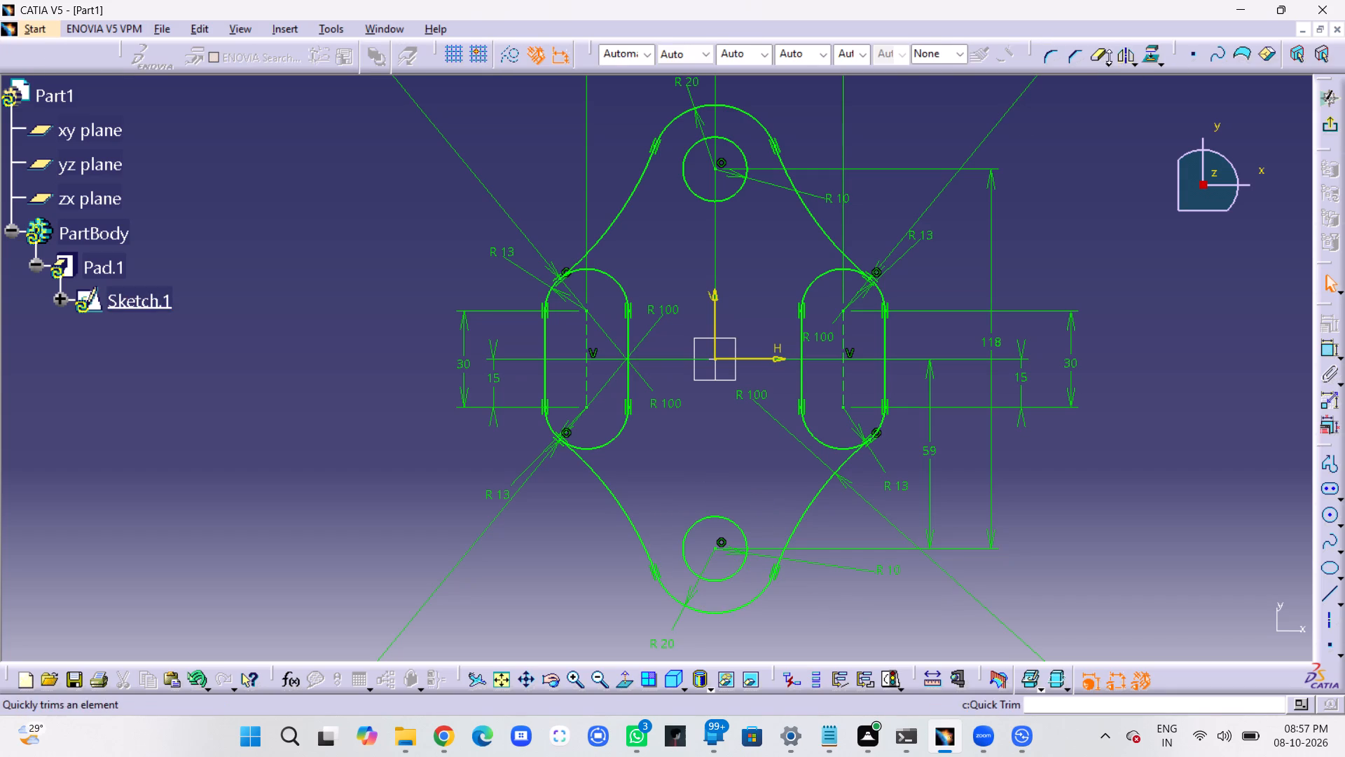
# Quick Trim the right elongated hole's upper inner arc, inner vertical line and lower inner arc, leaving only its outer edge.
pyautogui.click(1097, 58)
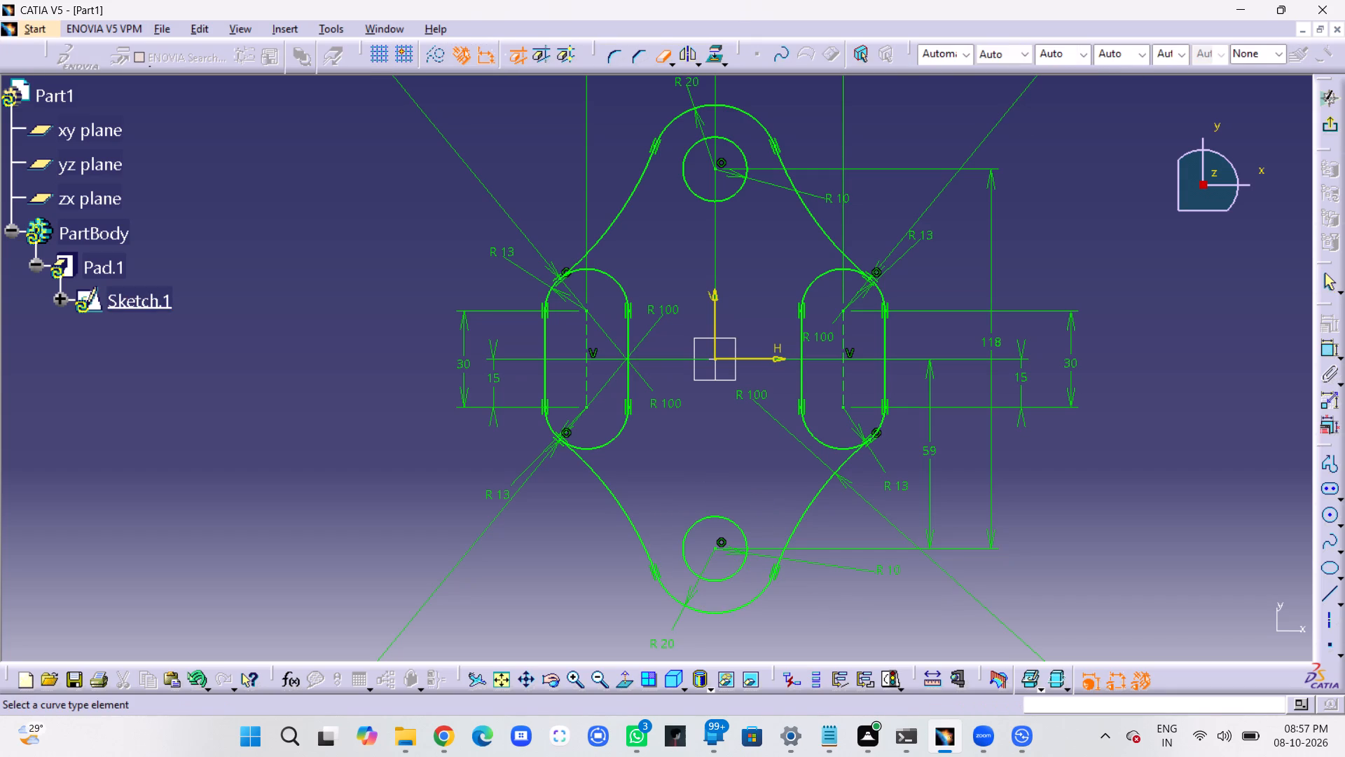
pyautogui.click(810, 285)
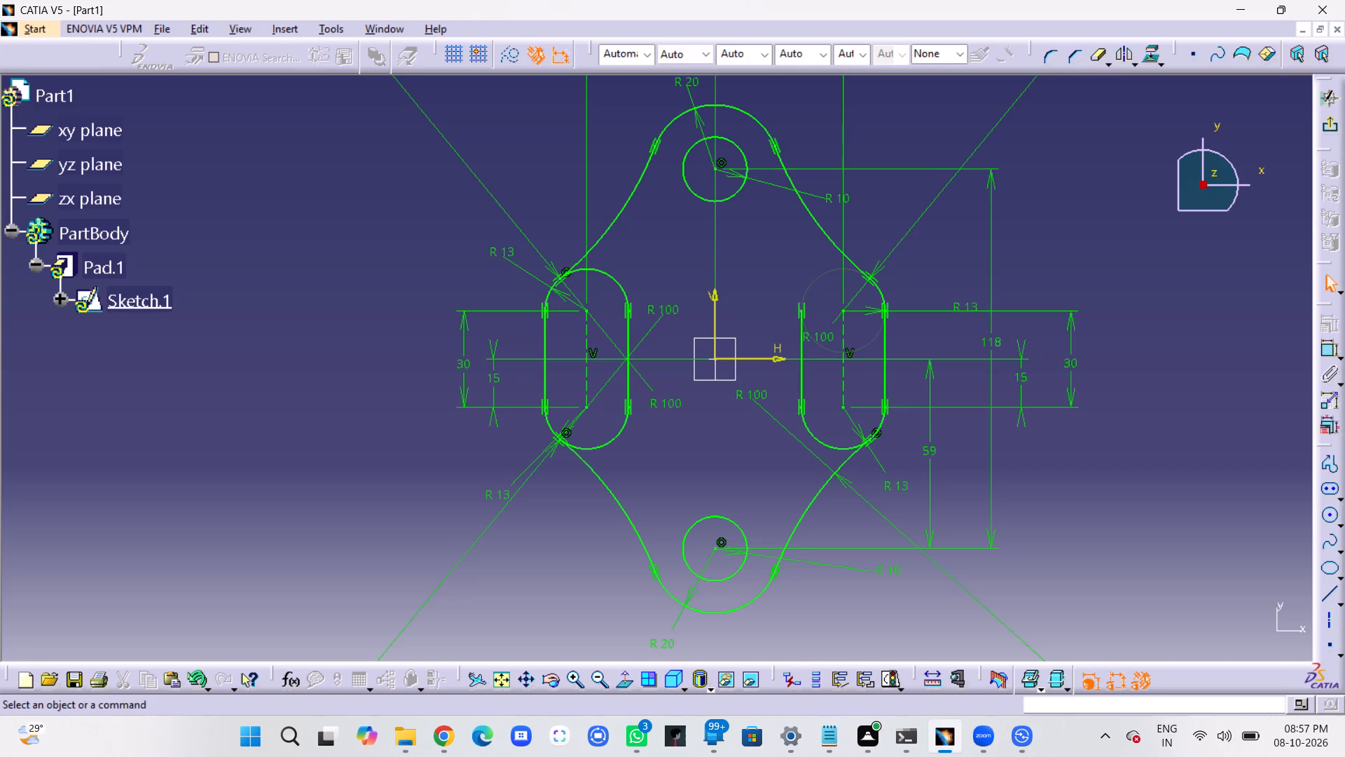
pyautogui.click(1096, 56)
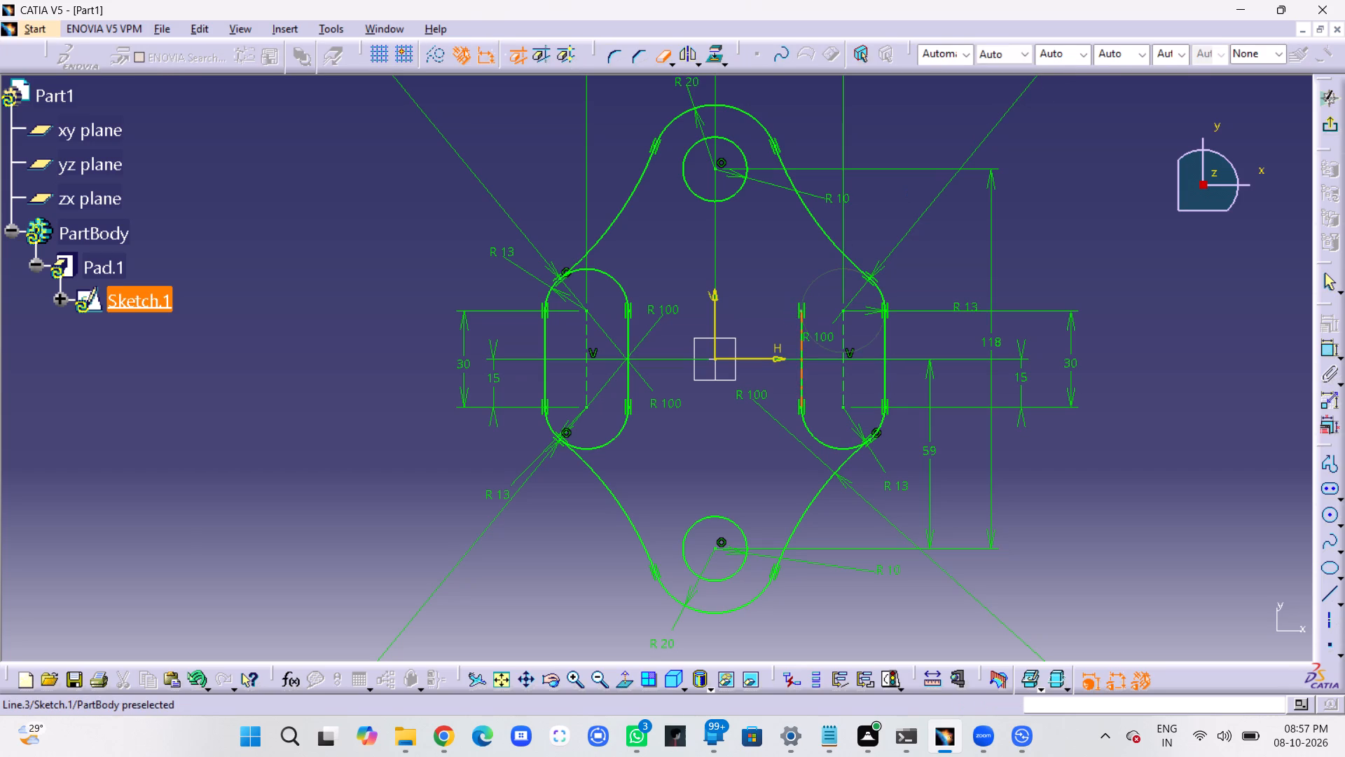
pyautogui.click(801, 341)
pyautogui.click(1091, 59)
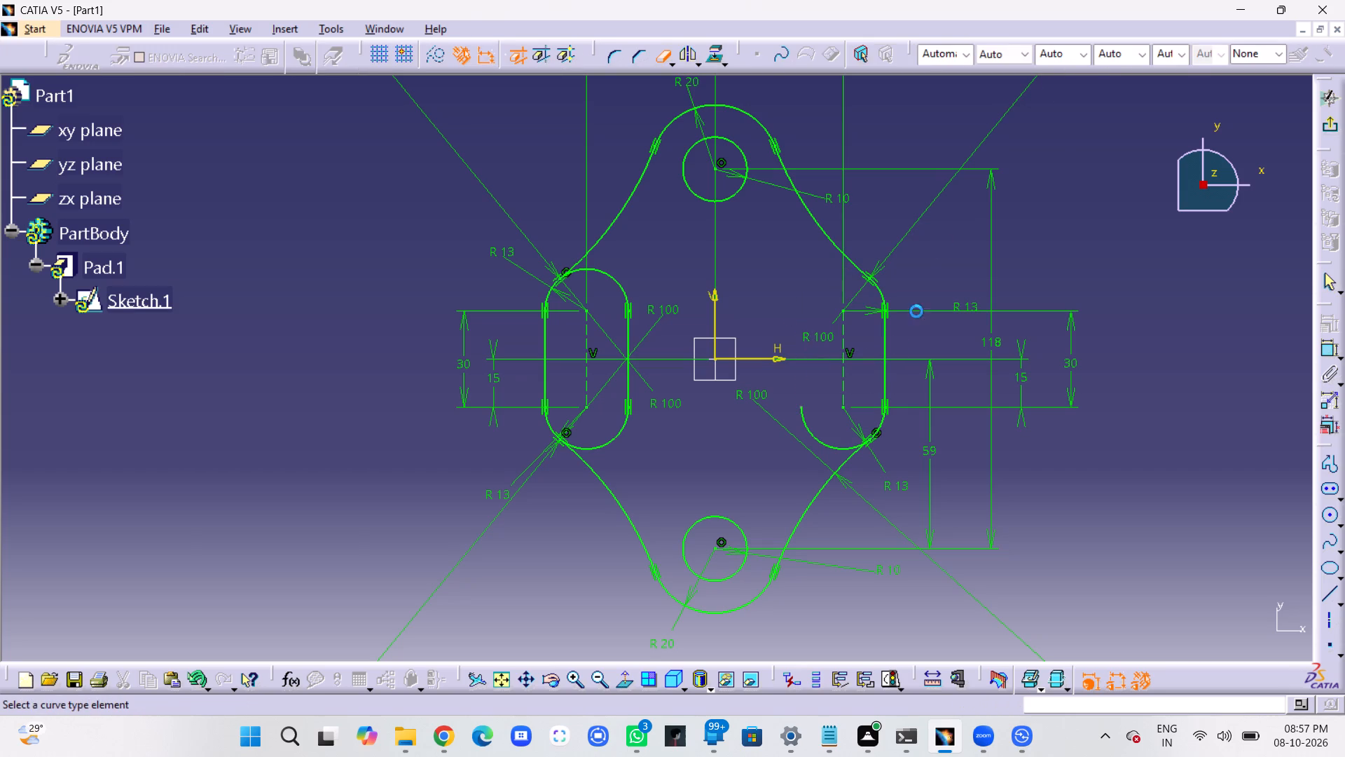
pyautogui.click(817, 438)
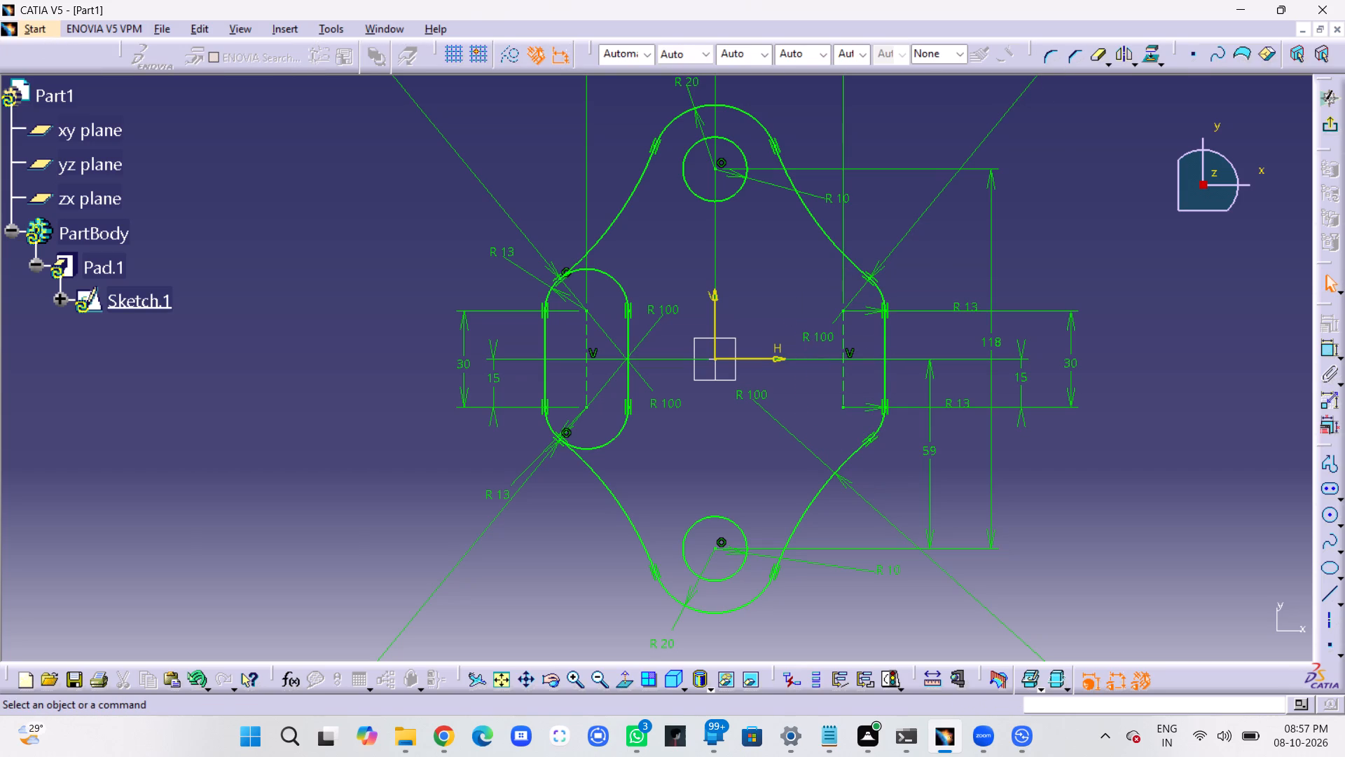
# Quick Trim the left elongated hole's upper inner arc, inner vertical line and lower inner arc, leaving only its outer edge.
pyautogui.click(1097, 56)
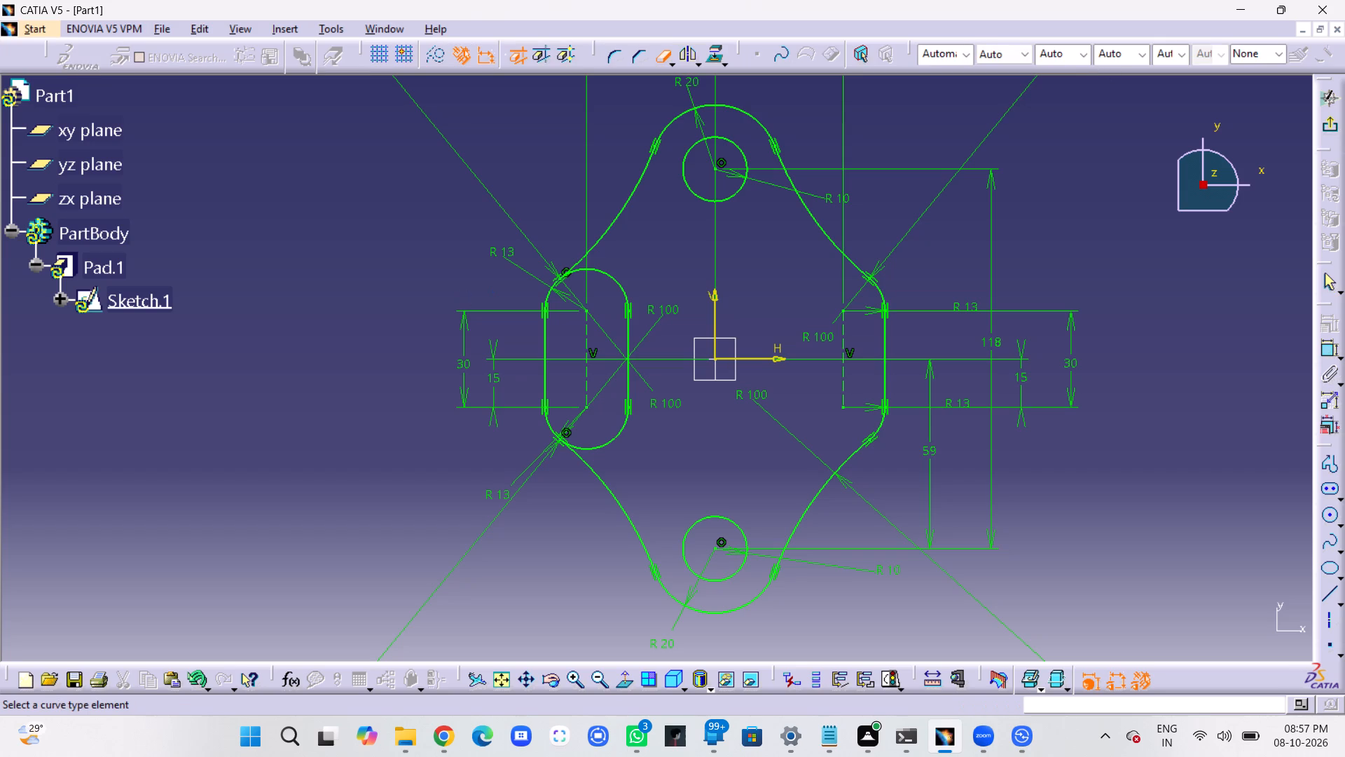
pyautogui.click(603, 273)
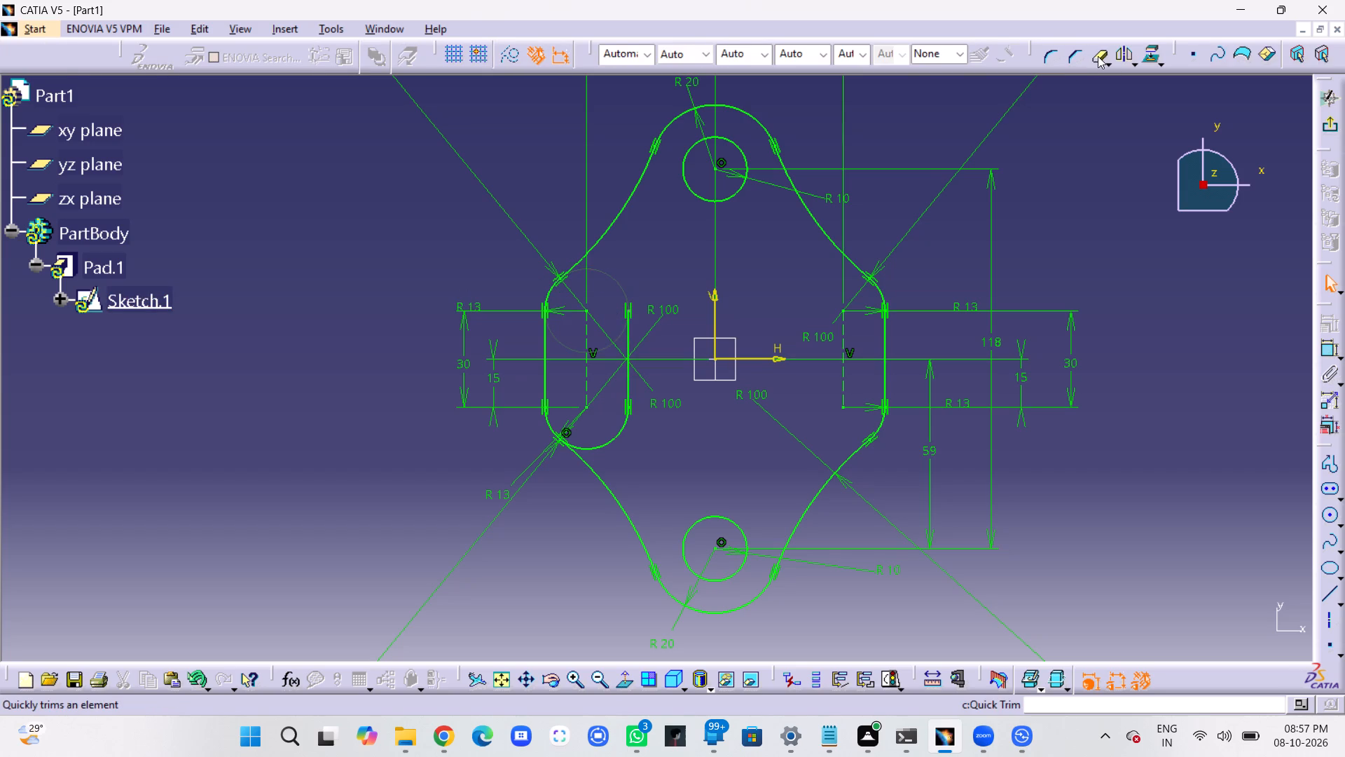
pyautogui.click(1098, 56)
pyautogui.click(630, 341)
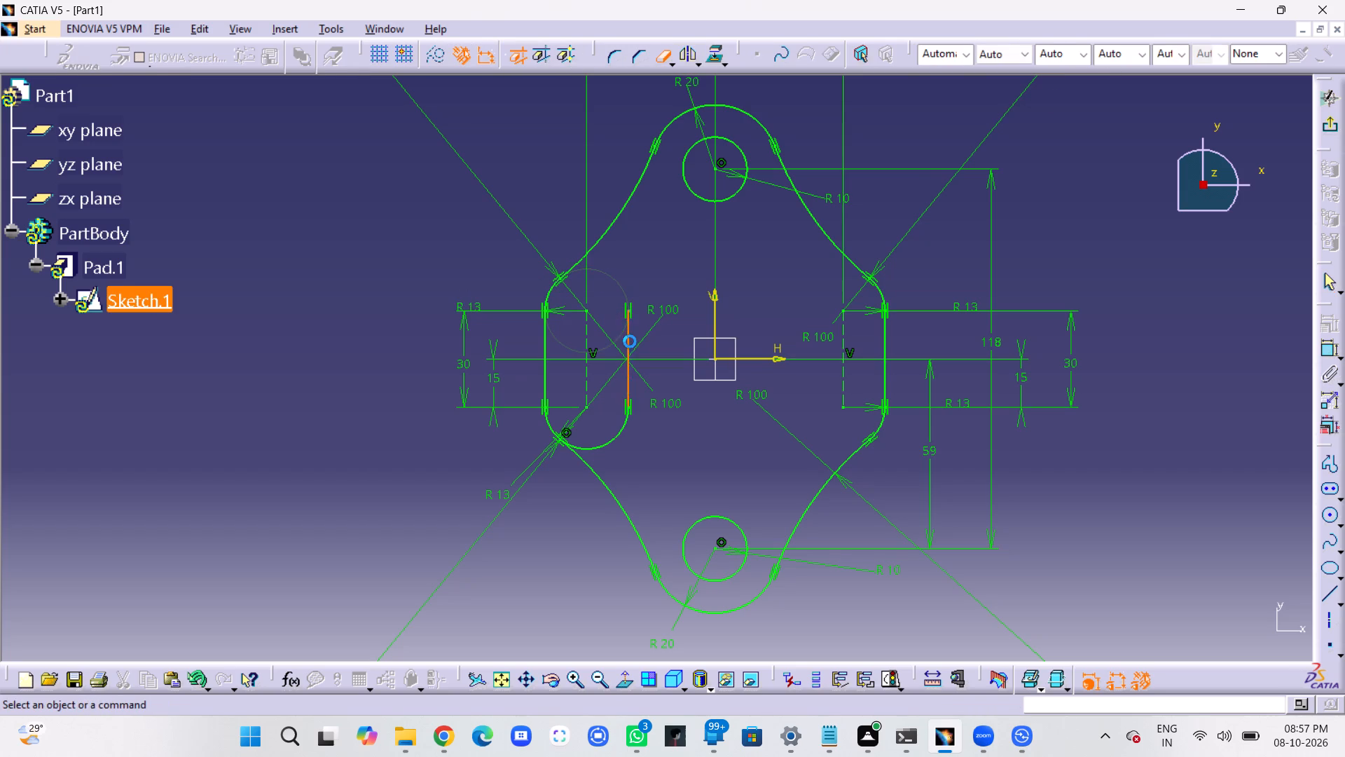
pyautogui.click(1101, 57)
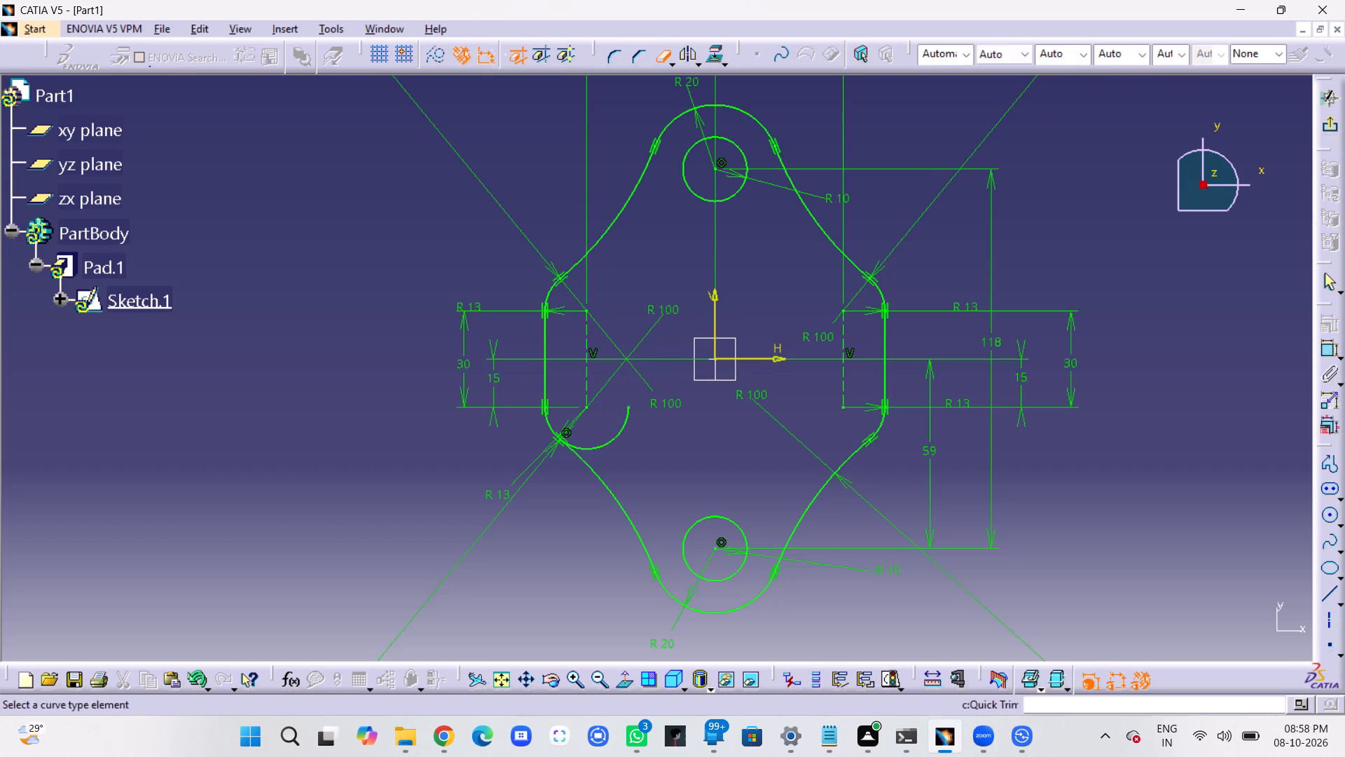
pyautogui.click(623, 429)
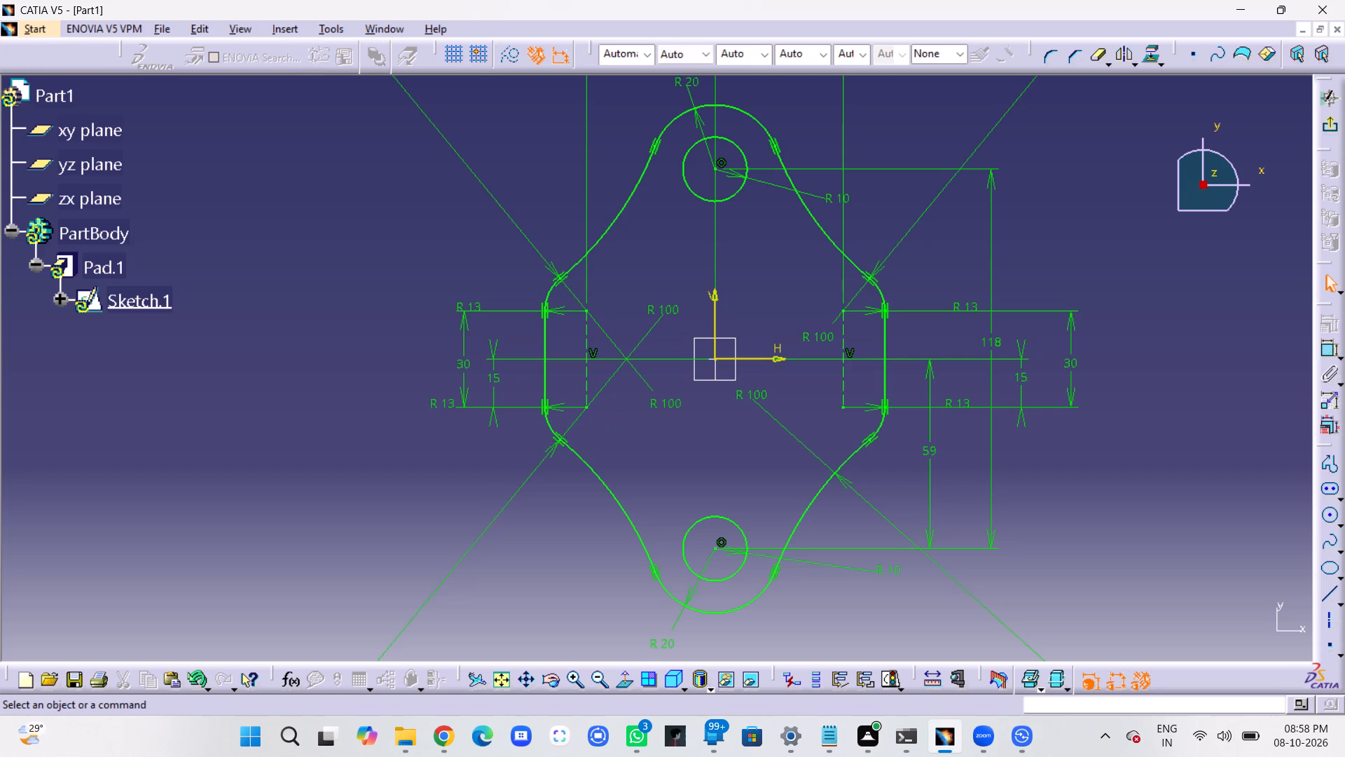
pyautogui.moveTo(657, 480); pyautogui.dragTo(656, 505, button='middle')
pyautogui.rightClick(657, 480)
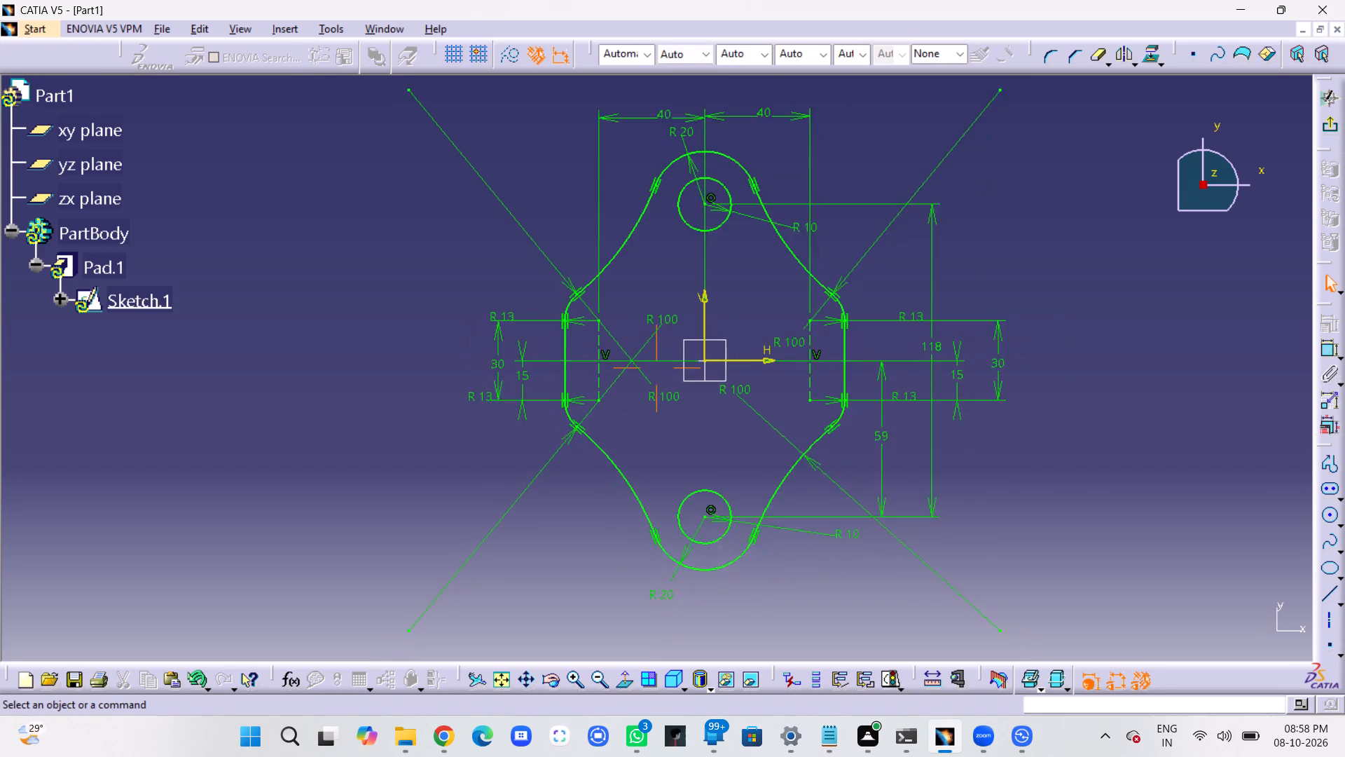
# Exit the profile sketch, preview the 20 mm pad and apply it to the trimmed outline.
pyautogui.moveTo(656, 505); pyautogui.dragTo(656, 524, button='middle')
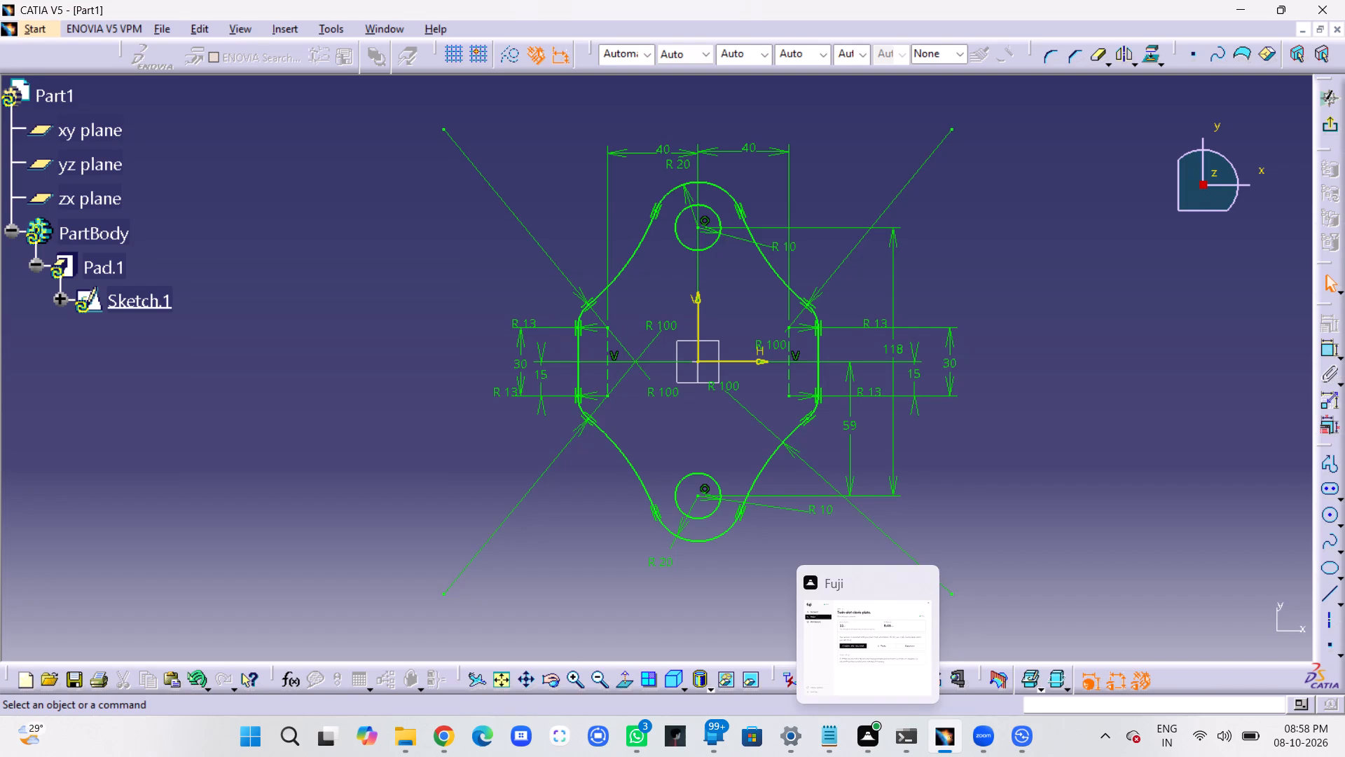
pyautogui.moveTo(1035, 322); pyautogui.dragTo(981, 354, button='middle')
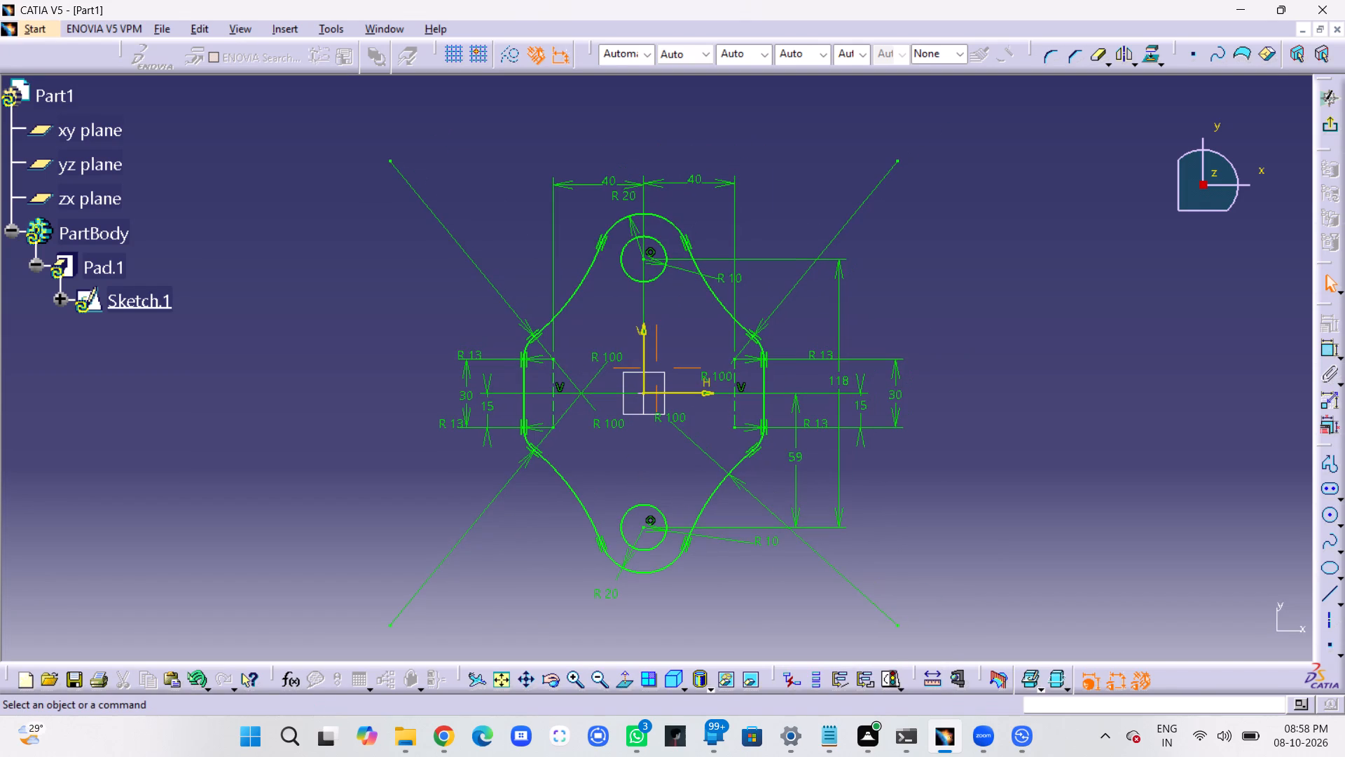
pyautogui.moveTo(981, 354); pyautogui.dragTo(986, 341, button='middle')
pyautogui.rightClick(981, 354)
pyautogui.moveTo(988, 359); pyautogui.dragTo(988, 359, button='middle')
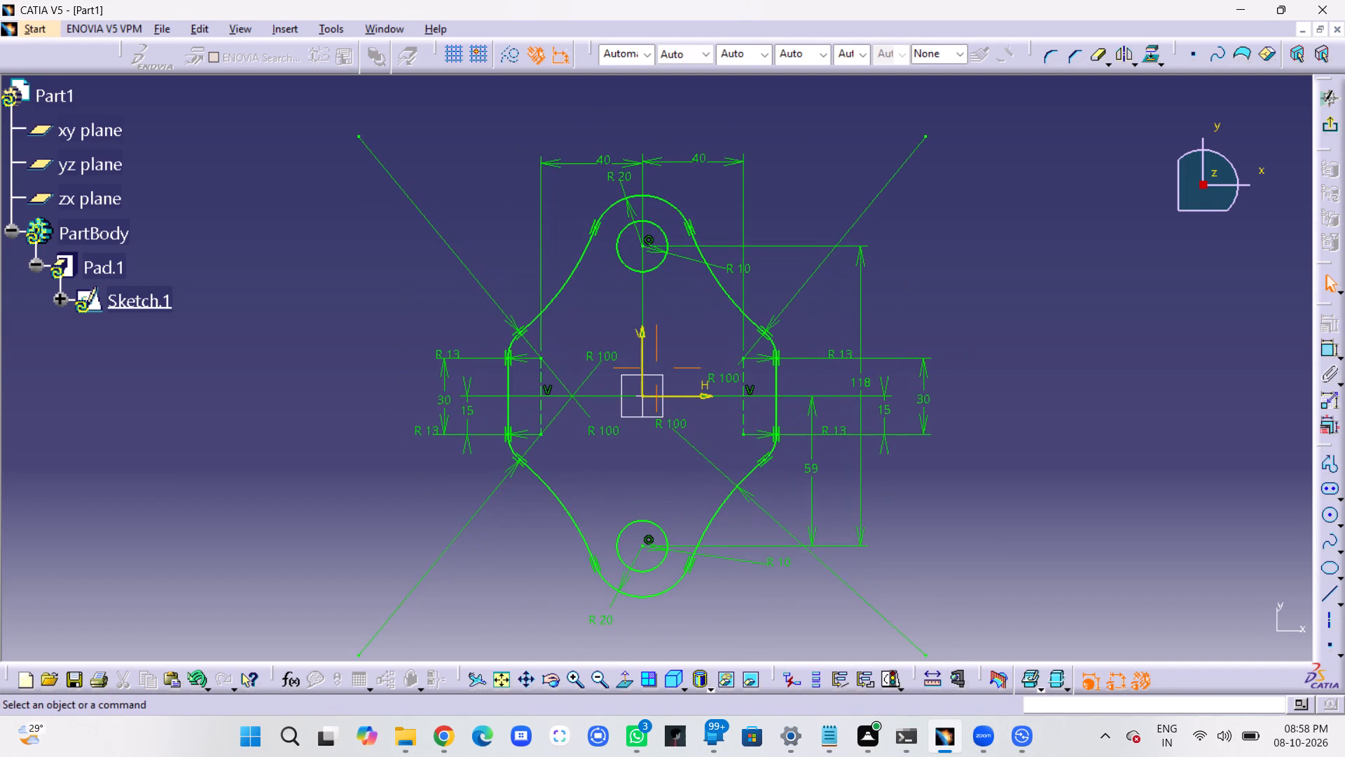
pyautogui.moveTo(988, 359); pyautogui.dragTo(1005, 340, button='middle')
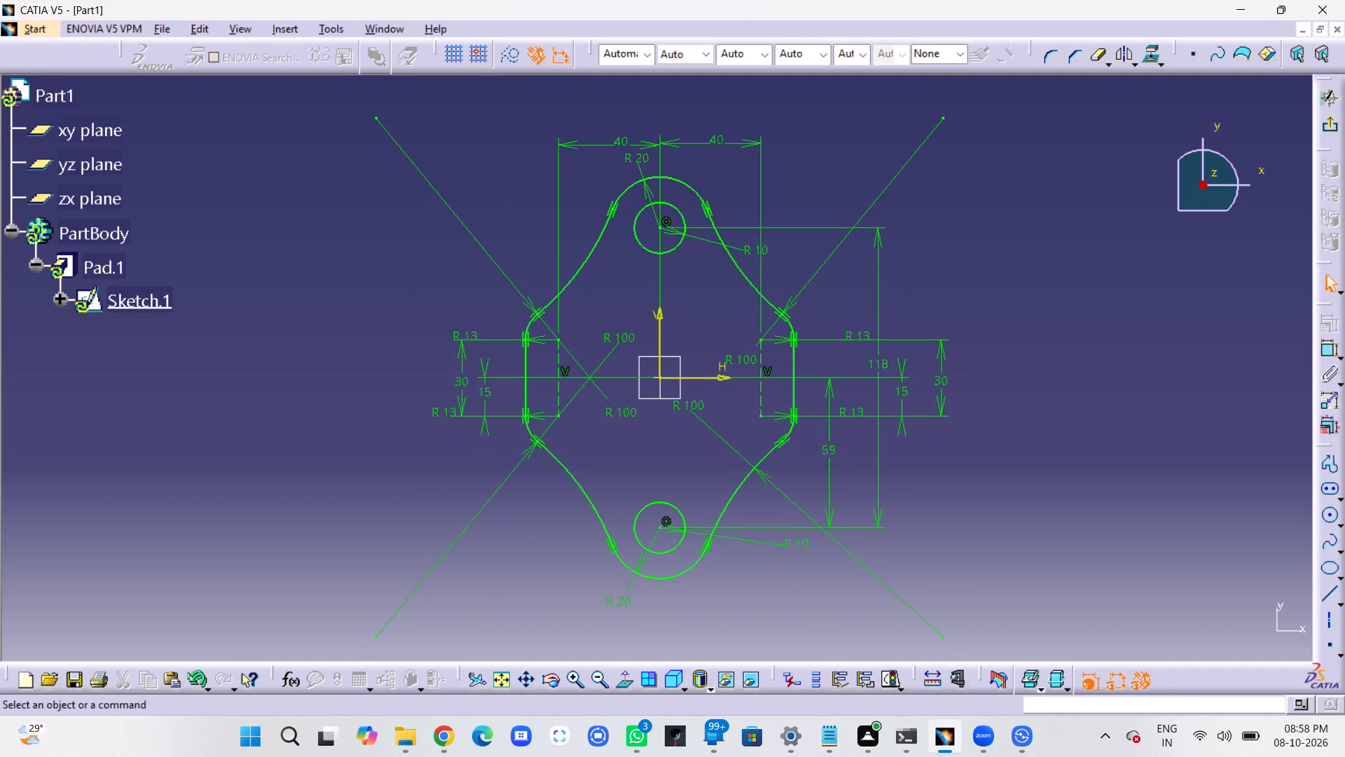
pyautogui.click(1329, 126)
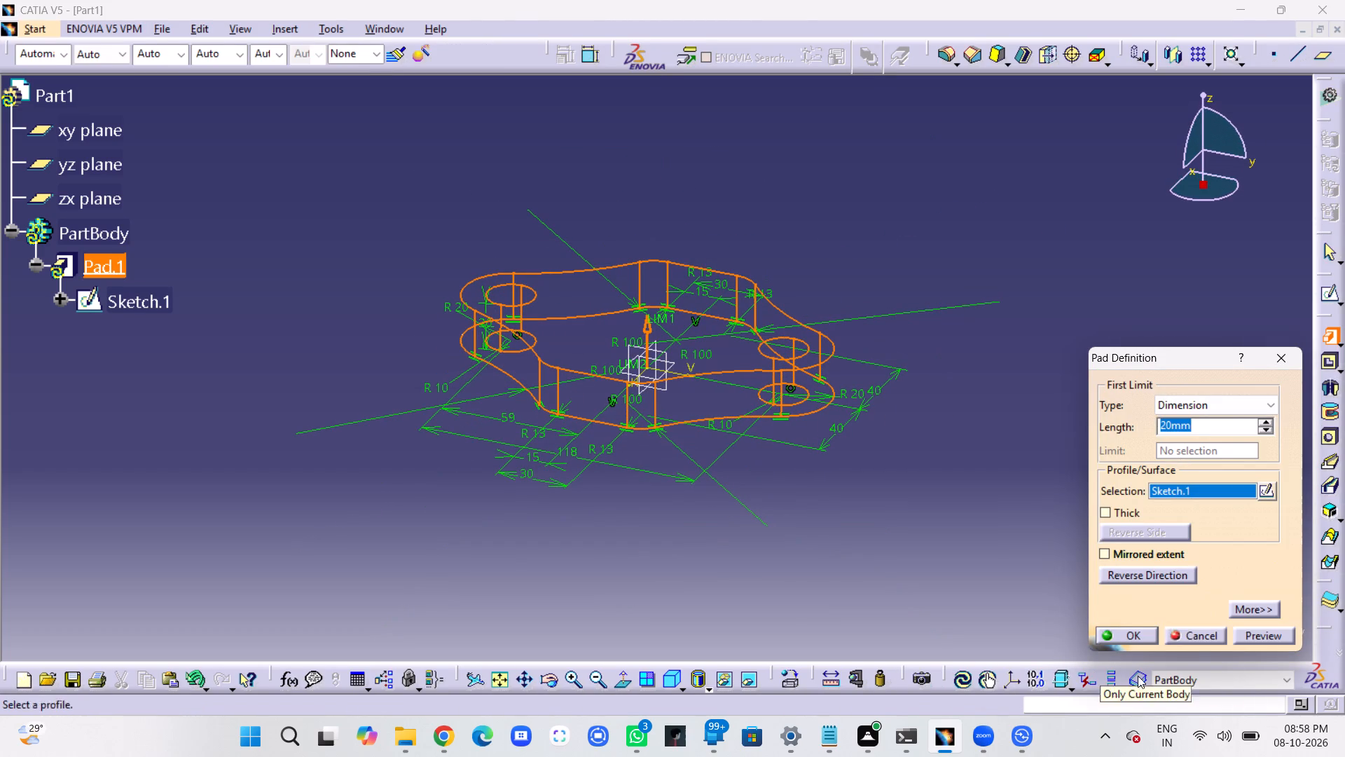
pyautogui.click(1267, 636)
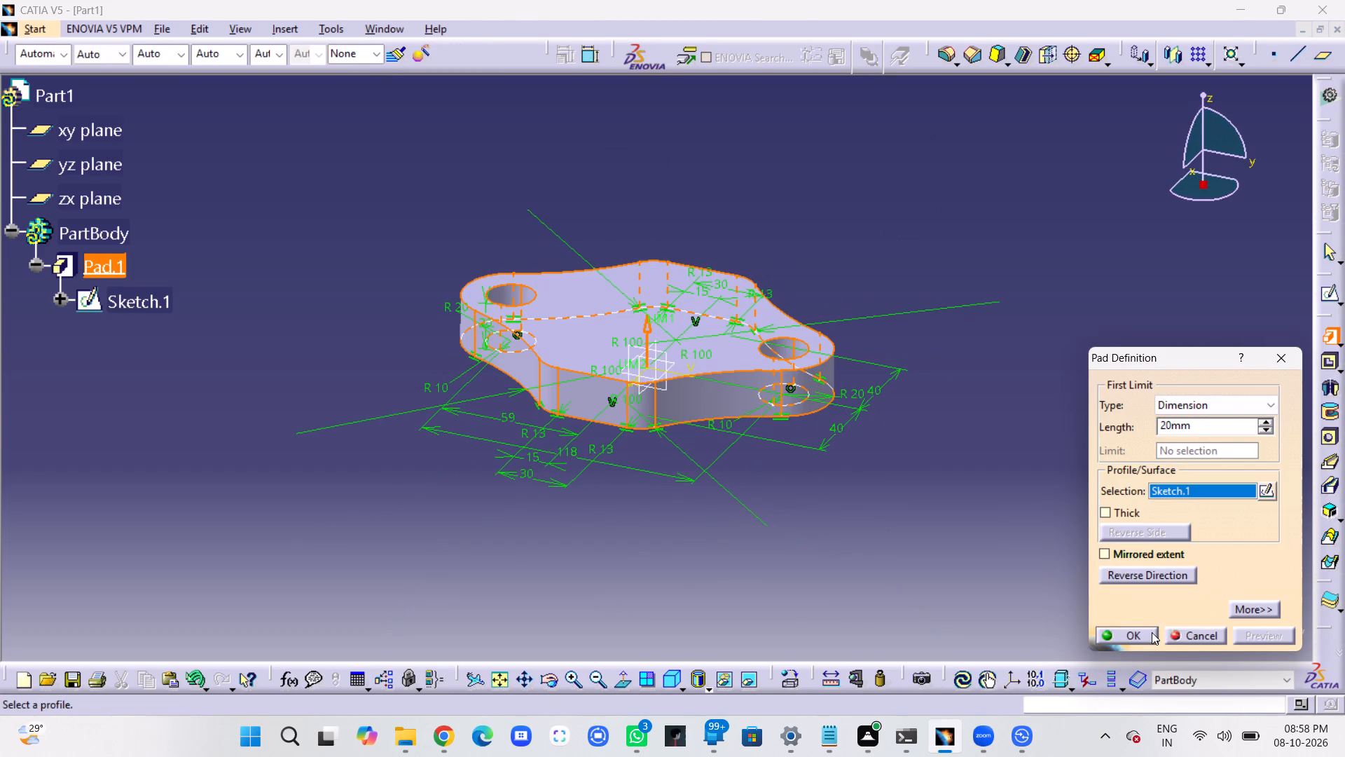
pyautogui.click(1146, 634)
pyautogui.click(965, 553)
# Reverse the extrusion direction of the 20 mm pad and apply it.
pyautogui.moveTo(595, 484); pyautogui.dragTo(859, 561, button='middle')
pyautogui.moveTo(595, 484); pyautogui.dragTo(855, 558, button='right')
pyautogui.moveTo(846, 543); pyautogui.dragTo(672, 323, button='middle')
pyautogui.moveTo(846, 543); pyautogui.dragTo(672, 323, button='right')
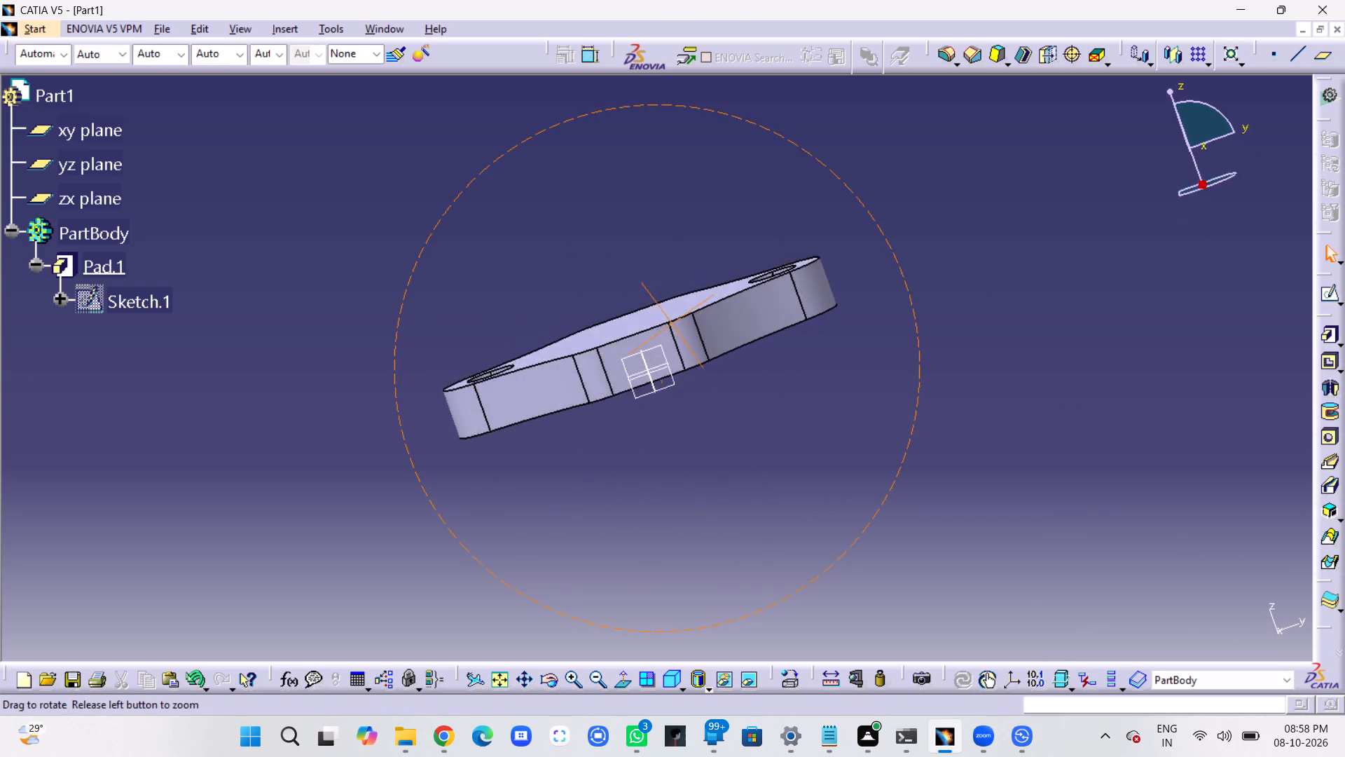
pyautogui.moveTo(672, 323); pyautogui.dragTo(677, 313, button='middle')
pyautogui.moveTo(672, 323); pyautogui.dragTo(677, 313, button='right')
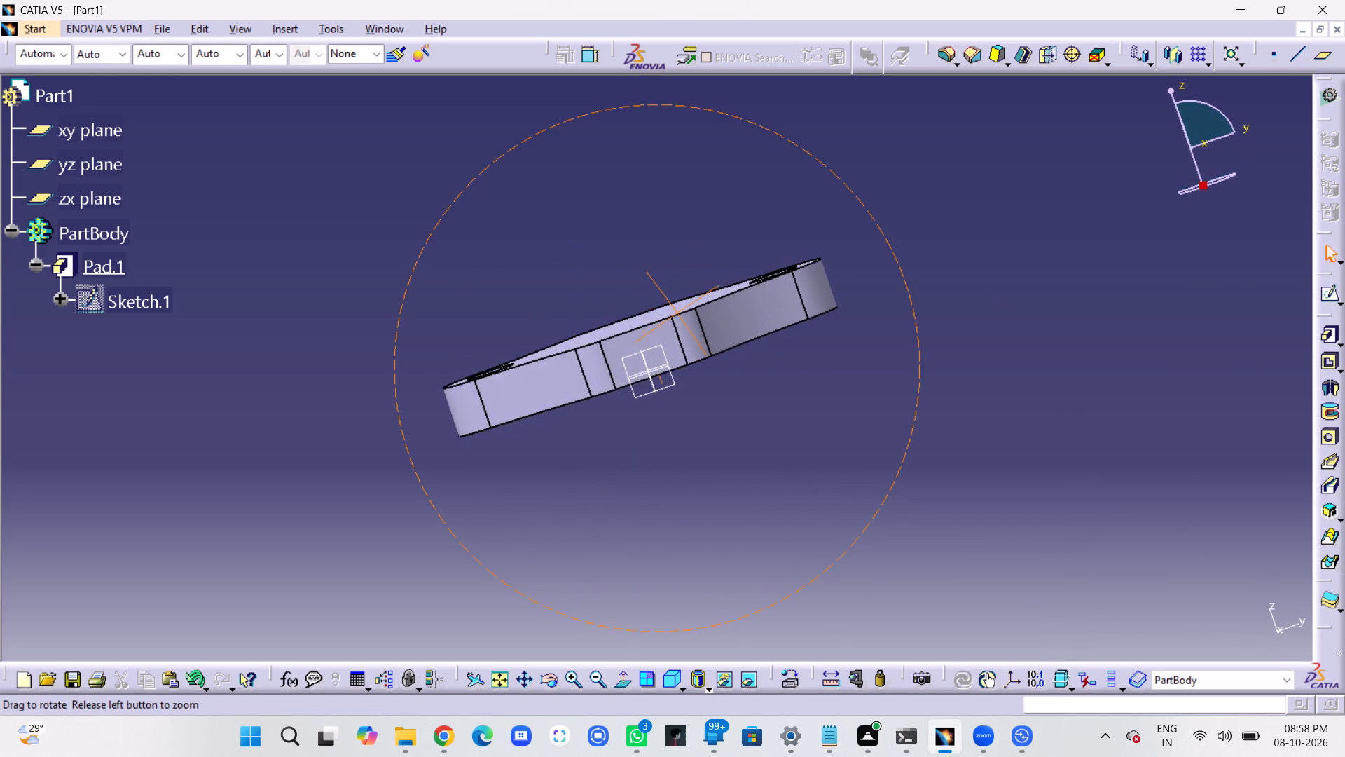
pyautogui.moveTo(677, 313); pyautogui.dragTo(733, 442, button='middle')
pyautogui.moveTo(677, 313); pyautogui.dragTo(733, 442, button='right')
pyautogui.doubleClick(699, 347)
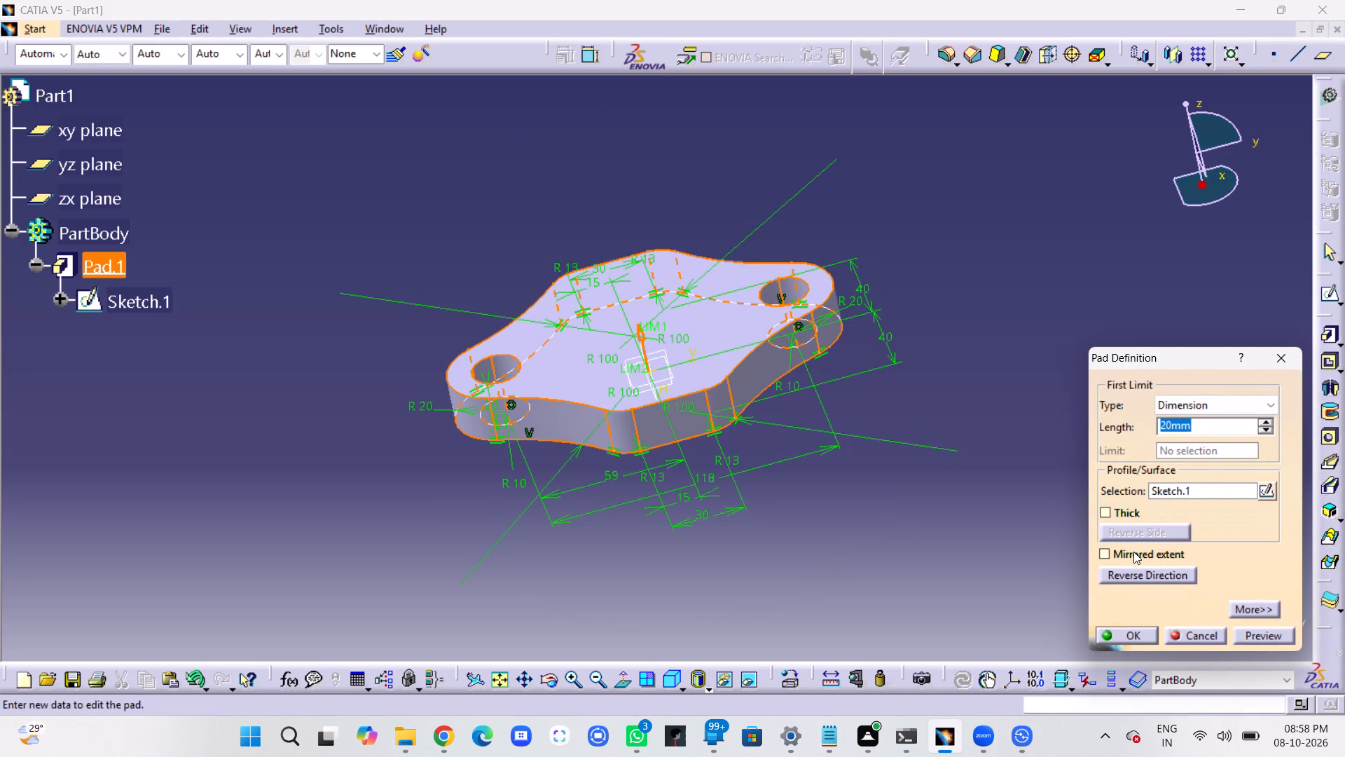
pyautogui.click(1136, 571)
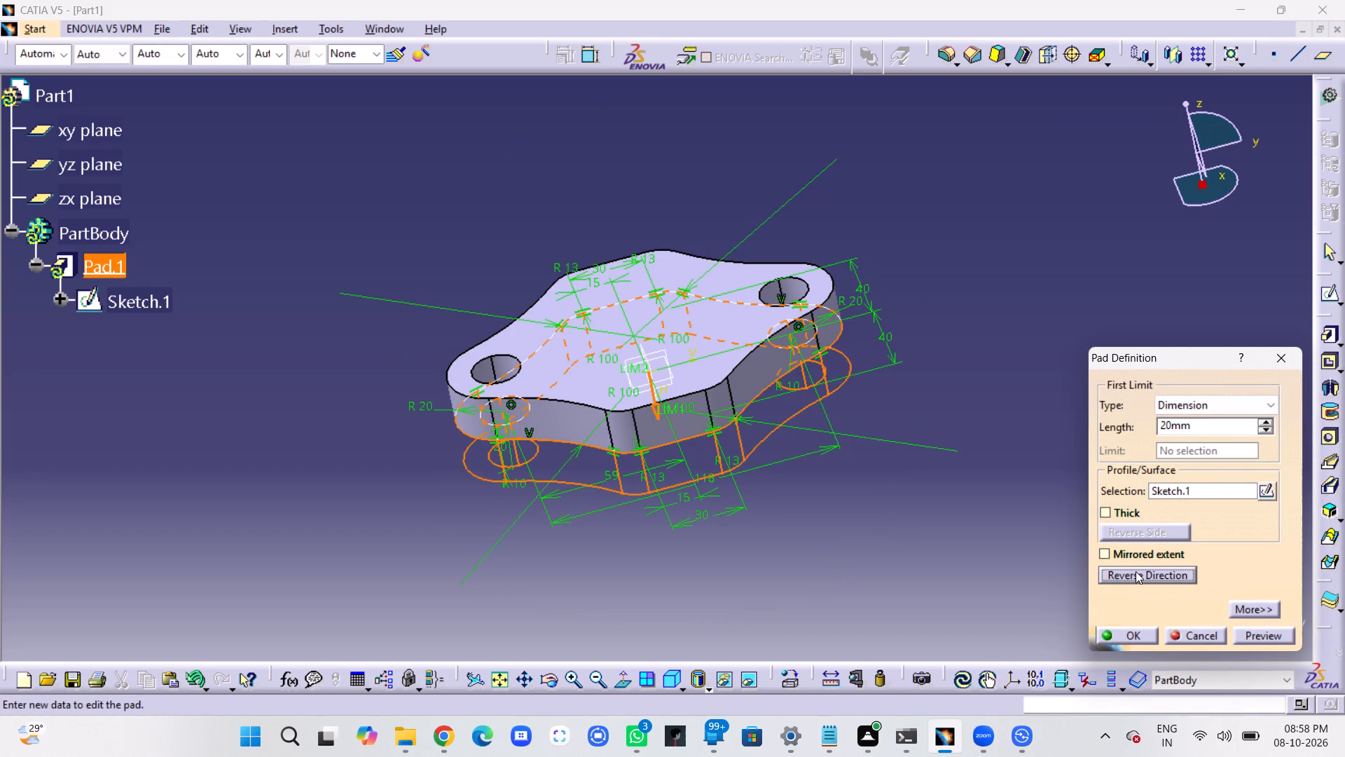
pyautogui.click(1251, 634)
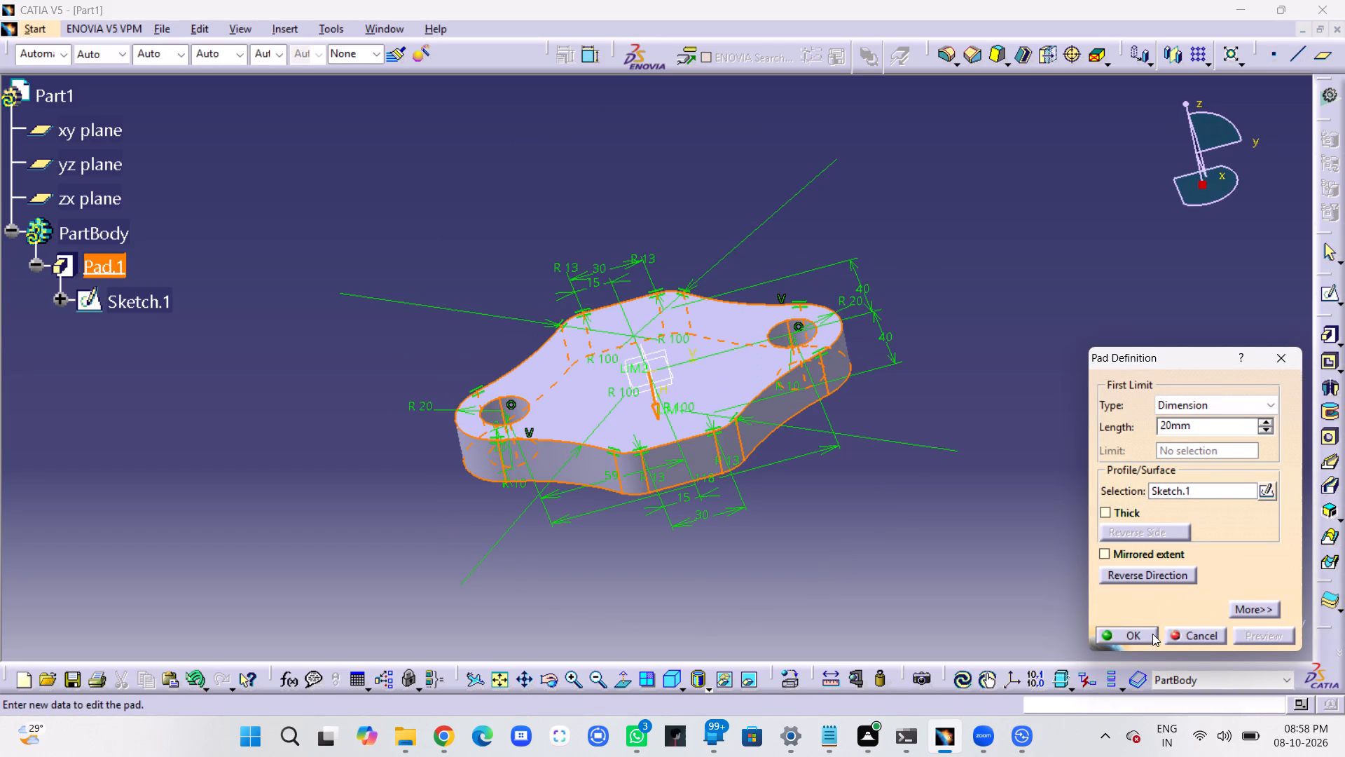
pyautogui.click(1141, 634)
pyautogui.click(839, 496)
# Start a new sketch on the top face of the pad.
pyautogui.moveTo(881, 504); pyautogui.dragTo(719, 505, button='middle')
pyautogui.moveTo(881, 504); pyautogui.dragTo(719, 505, button='right')
pyautogui.scroll(1, 726, 512)
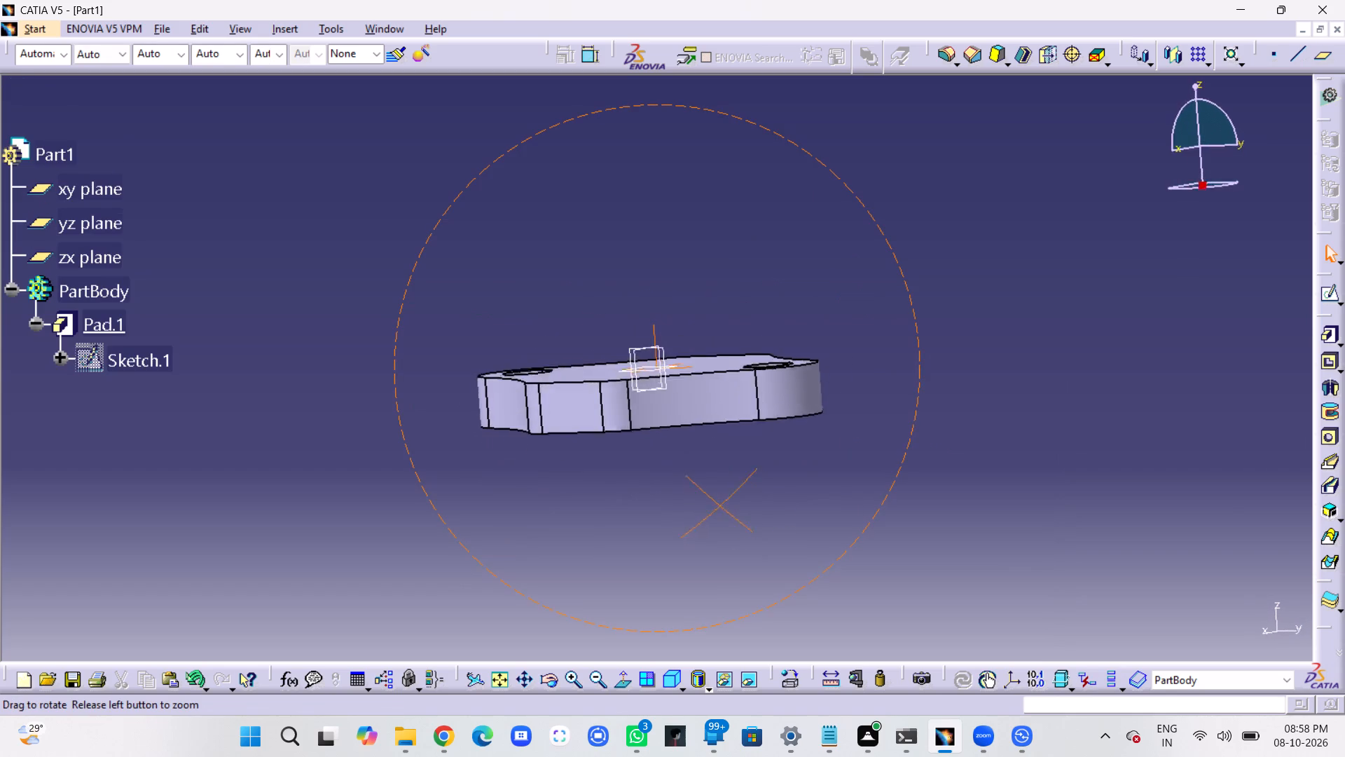
pyautogui.moveTo(719, 505); pyautogui.dragTo(913, 515, button='middle')
pyautogui.moveTo(719, 505); pyautogui.dragTo(902, 485, button='right')
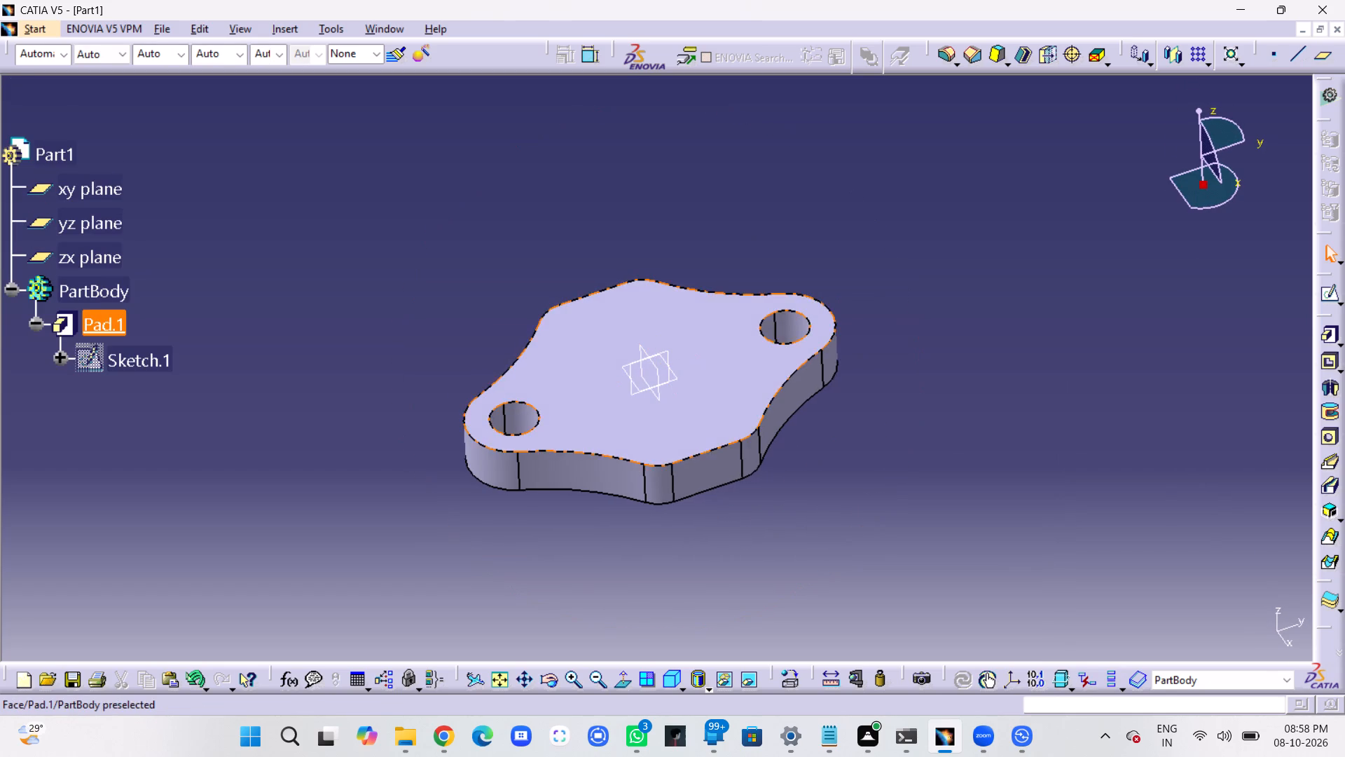
pyautogui.click(723, 362)
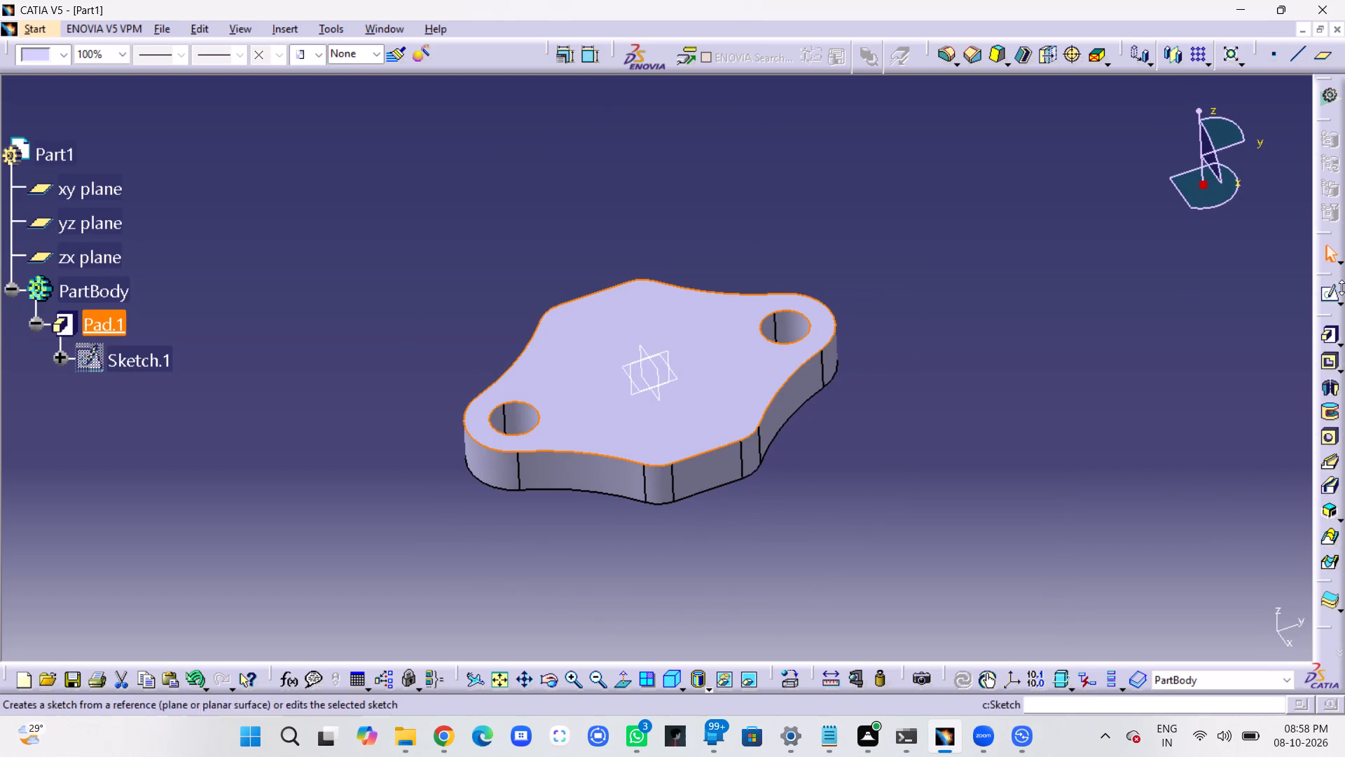
pyautogui.click(1332, 290)
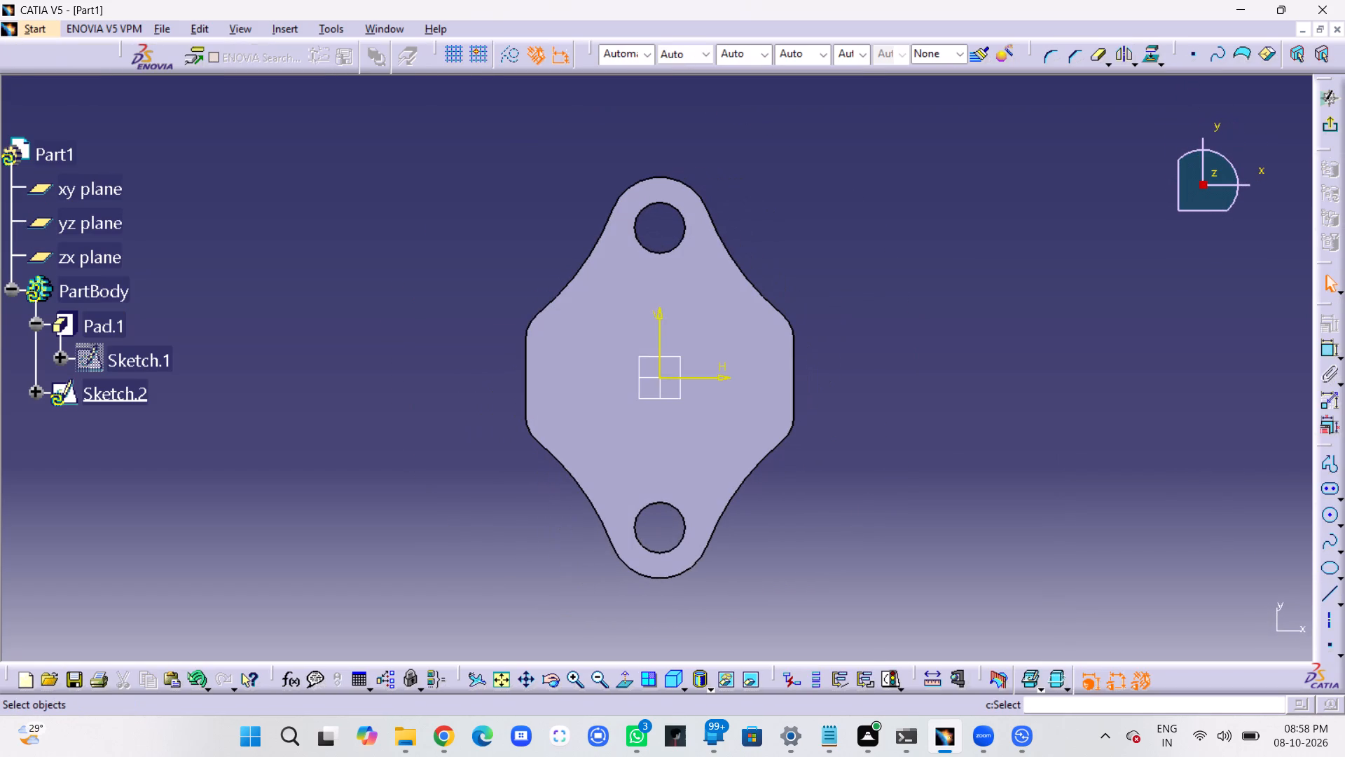
# Project both straight side edges and their four adjoining R13 corner arcs into the sketch and convert them to construction elements.
pyautogui.moveTo(963, 407); pyautogui.dragTo(998, 403, button='middle')
pyautogui.rightClick(998, 414)
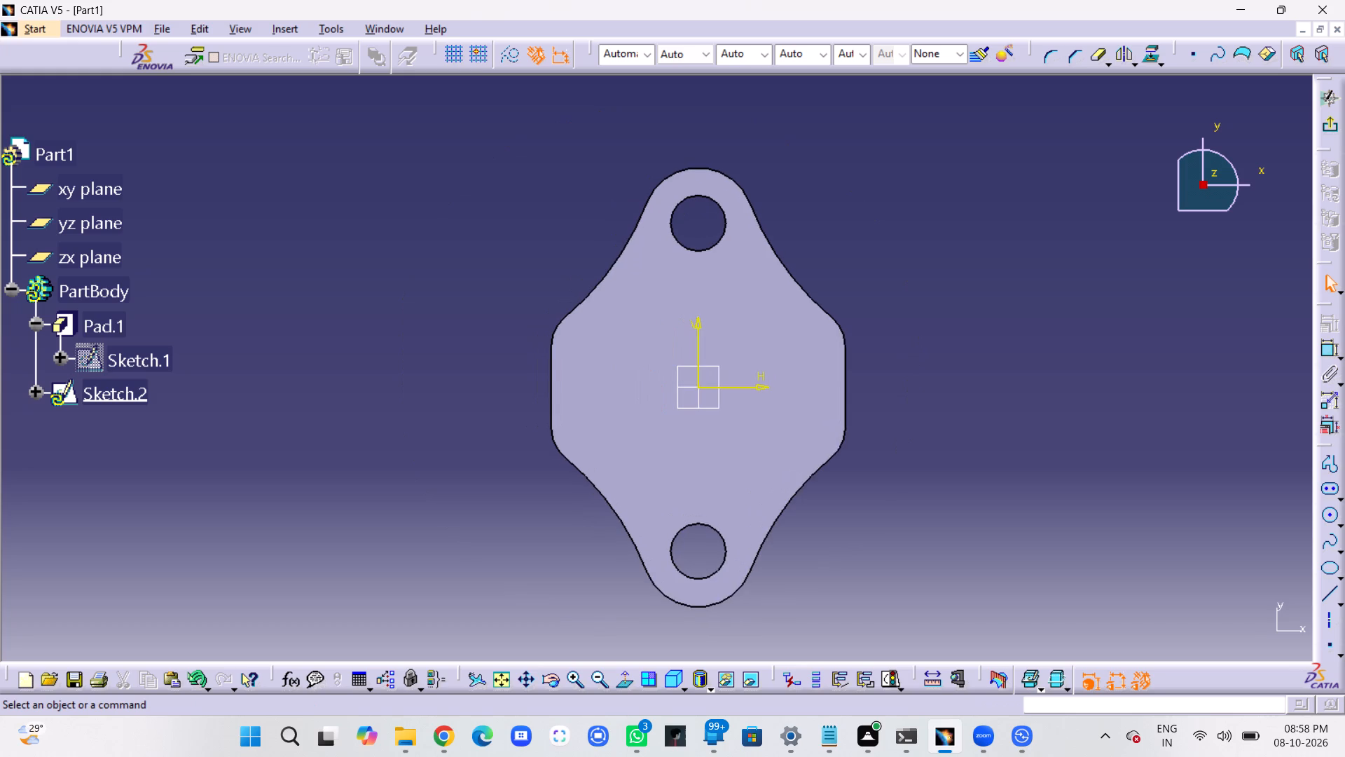
pyautogui.keyDown('ctrl'); pyautogui.click(841, 334); pyautogui.keyUp('ctrl')
pyautogui.keyDown('ctrl'); pyautogui.click(841, 382); pyautogui.keyUp('ctrl')
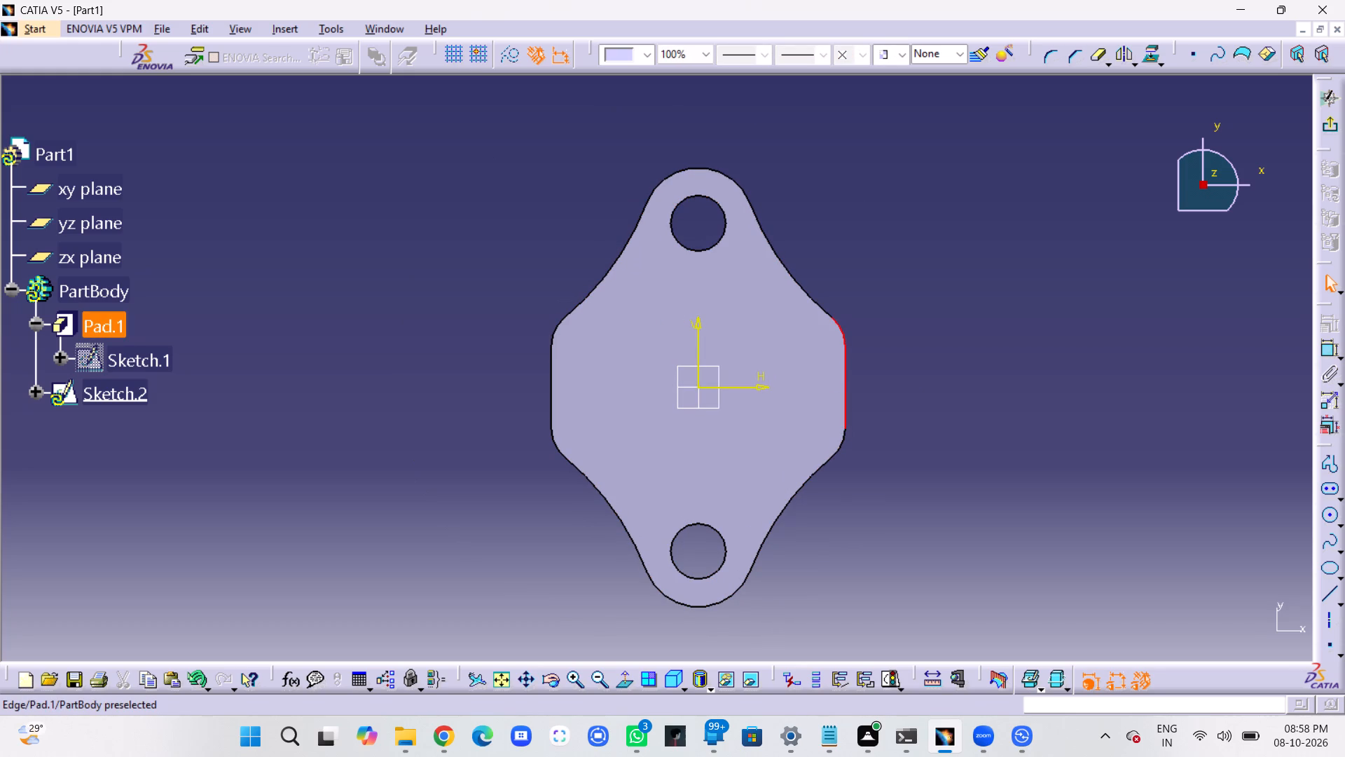
pyautogui.keyDown('ctrl'); pyautogui.click(841, 444); pyautogui.keyUp('ctrl')
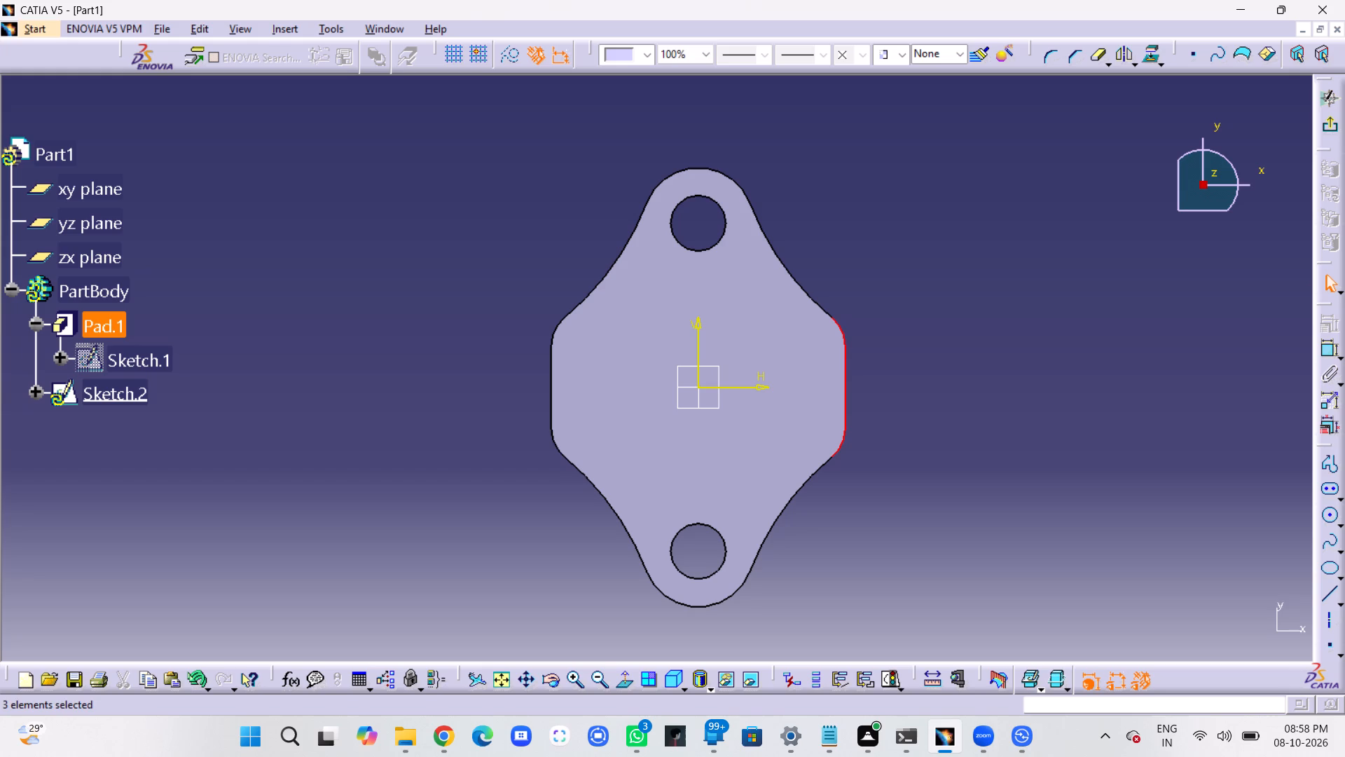
pyautogui.keyDown('ctrl'); pyautogui.click(559, 453); pyautogui.keyUp('ctrl')
pyautogui.keyDown('ctrl'); pyautogui.click(553, 401); pyautogui.keyUp('ctrl')
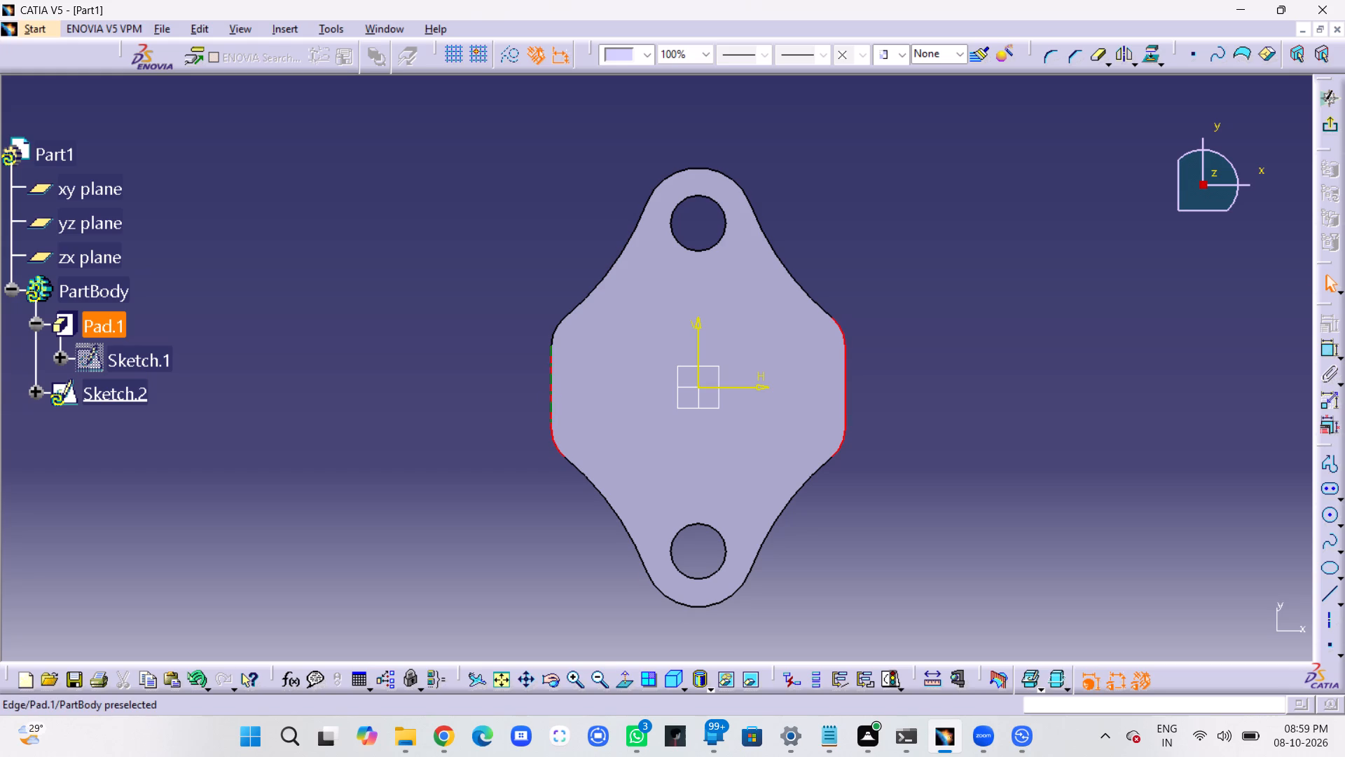
pyautogui.keyDown('ctrl'); pyautogui.click(556, 332); pyautogui.keyUp('ctrl')
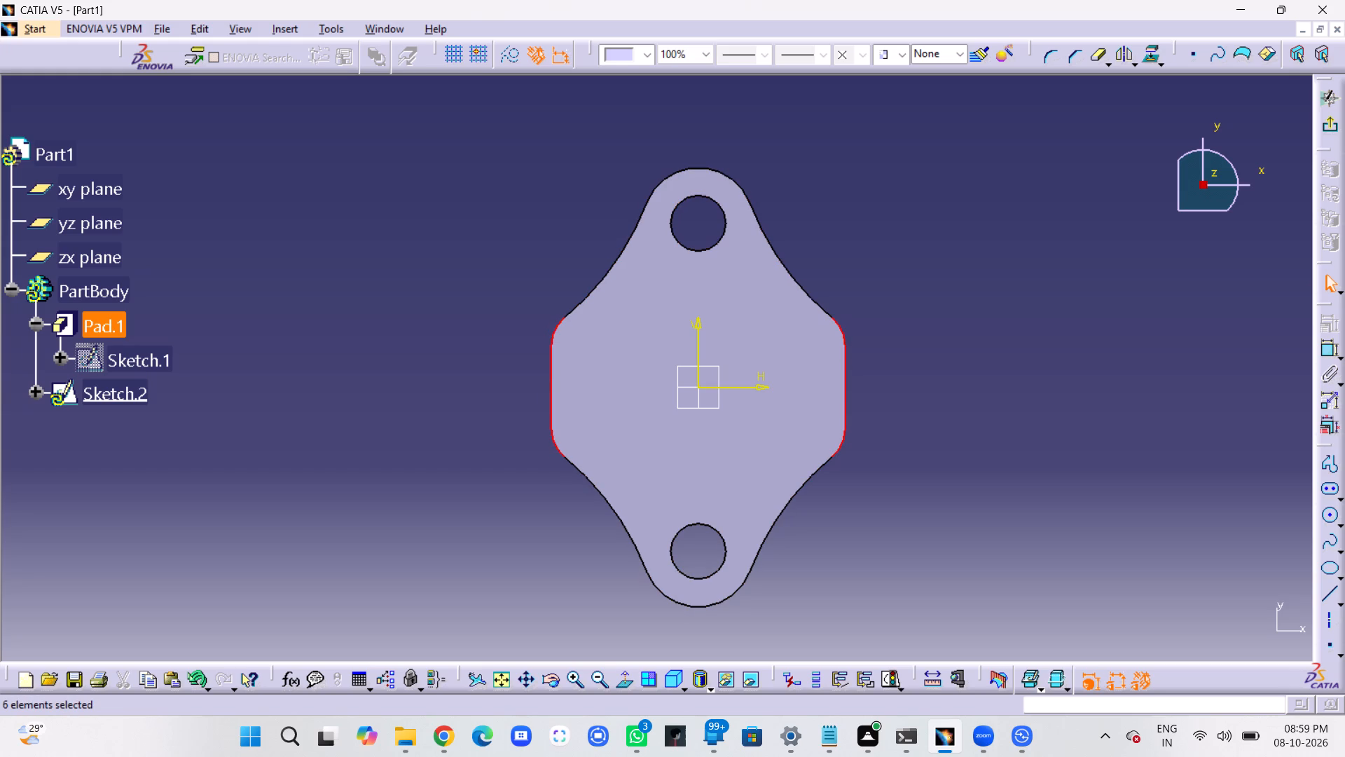
pyautogui.click(1150, 57)
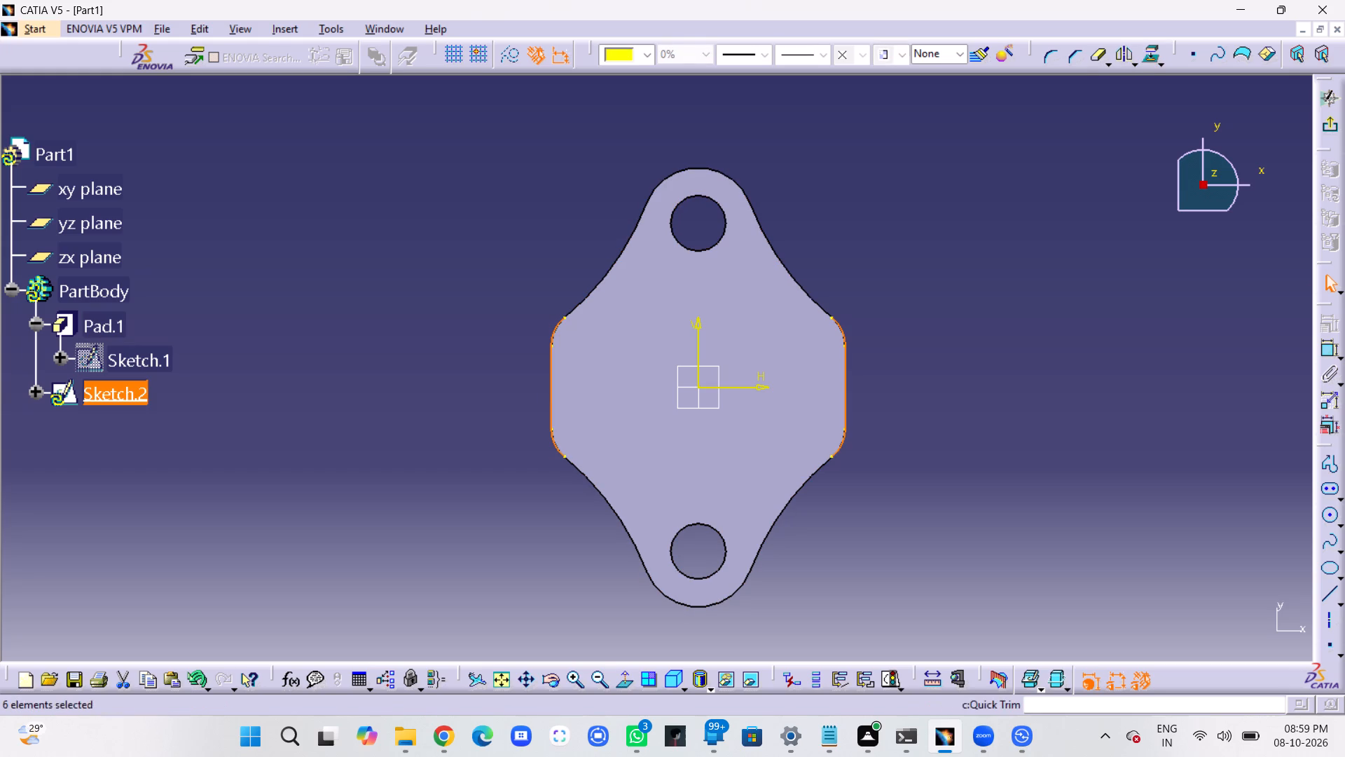
pyautogui.click(504, 57)
pyautogui.click(939, 175)
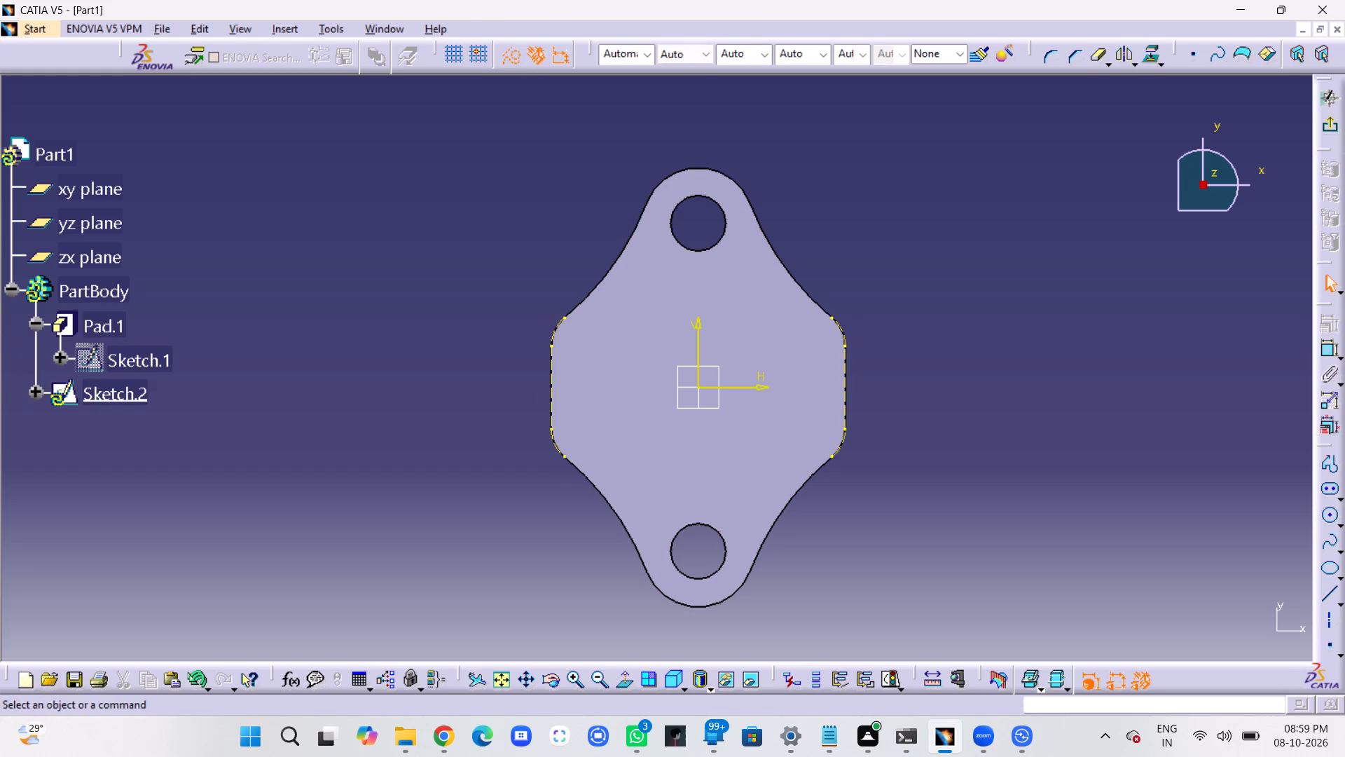
# With construction mode switched off midway, sketch a right-side vertical elongated hole from H 40, V 15 mm, about 28 mm between centers, radius about 18 mm.
pyautogui.click(1334, 491)
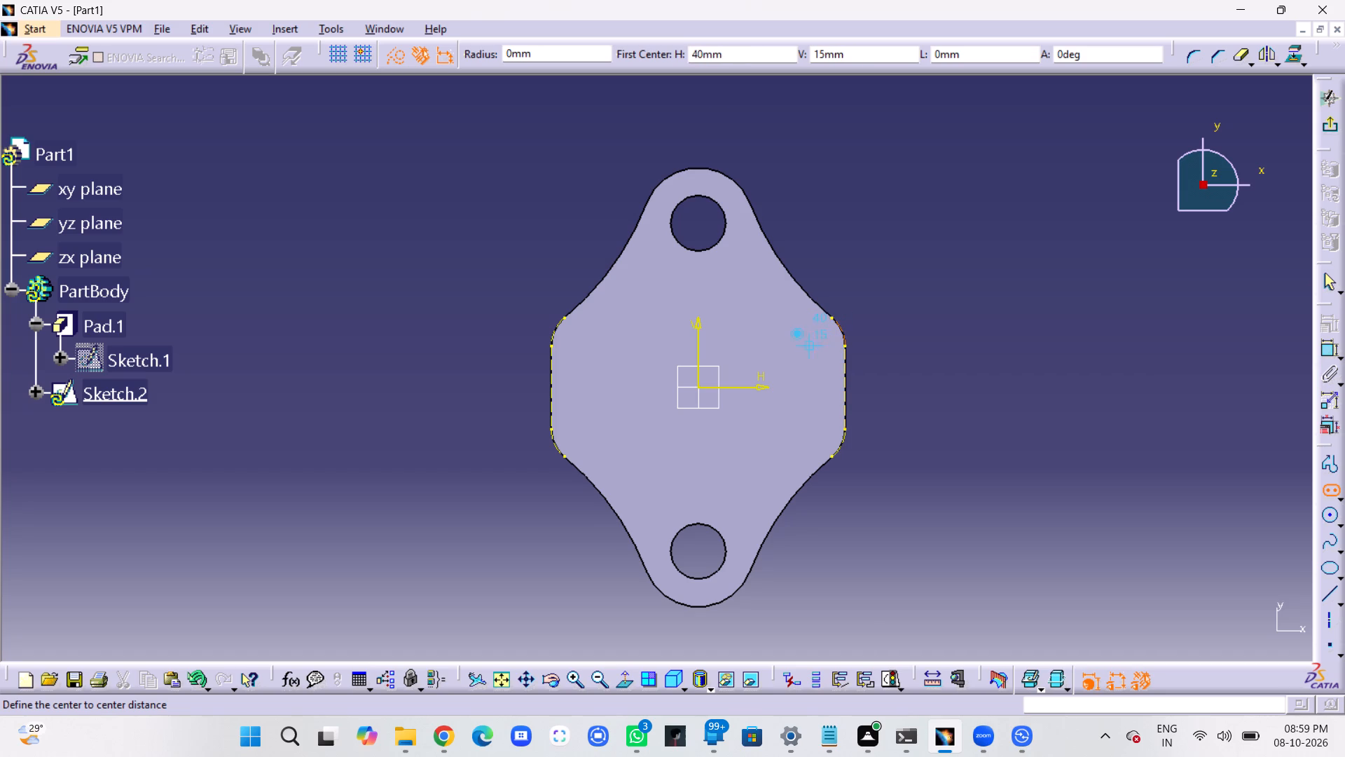
pyautogui.click(810, 346)
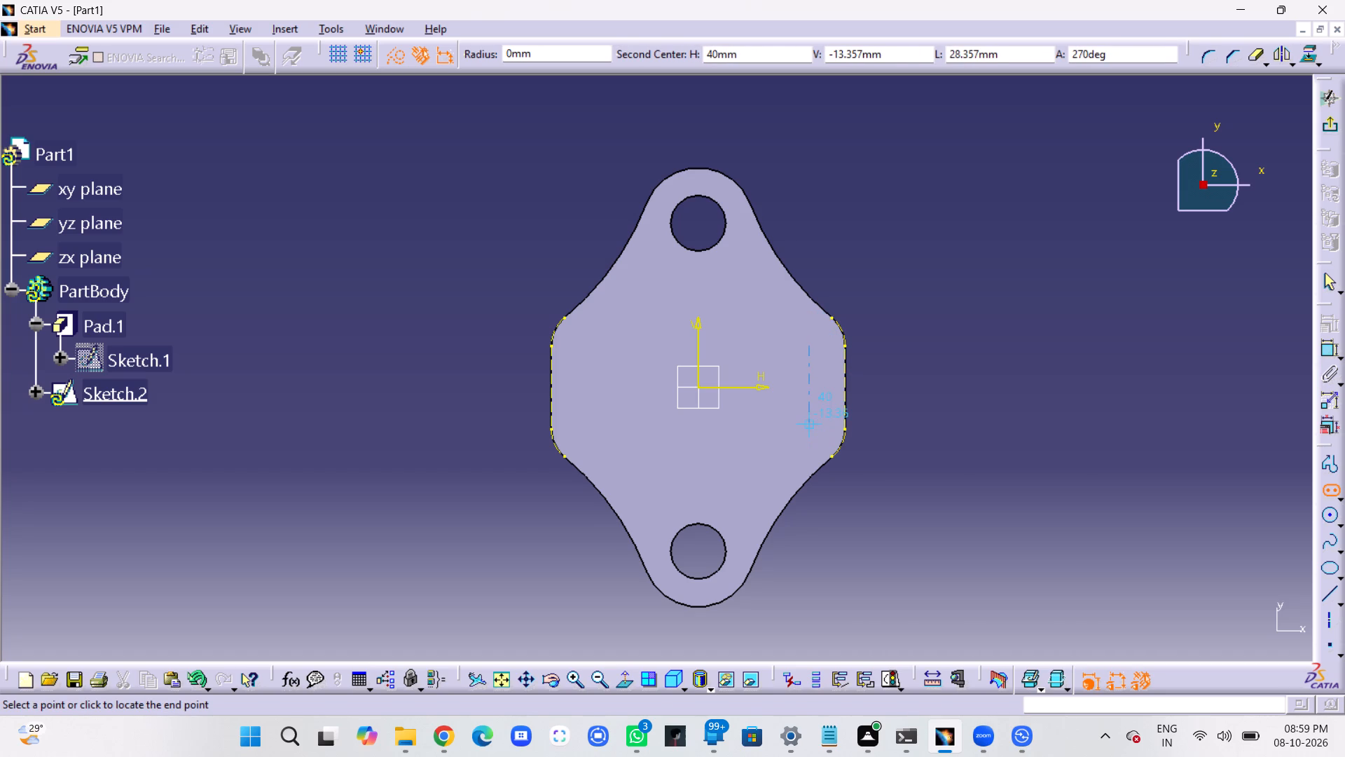
pyautogui.click(810, 424)
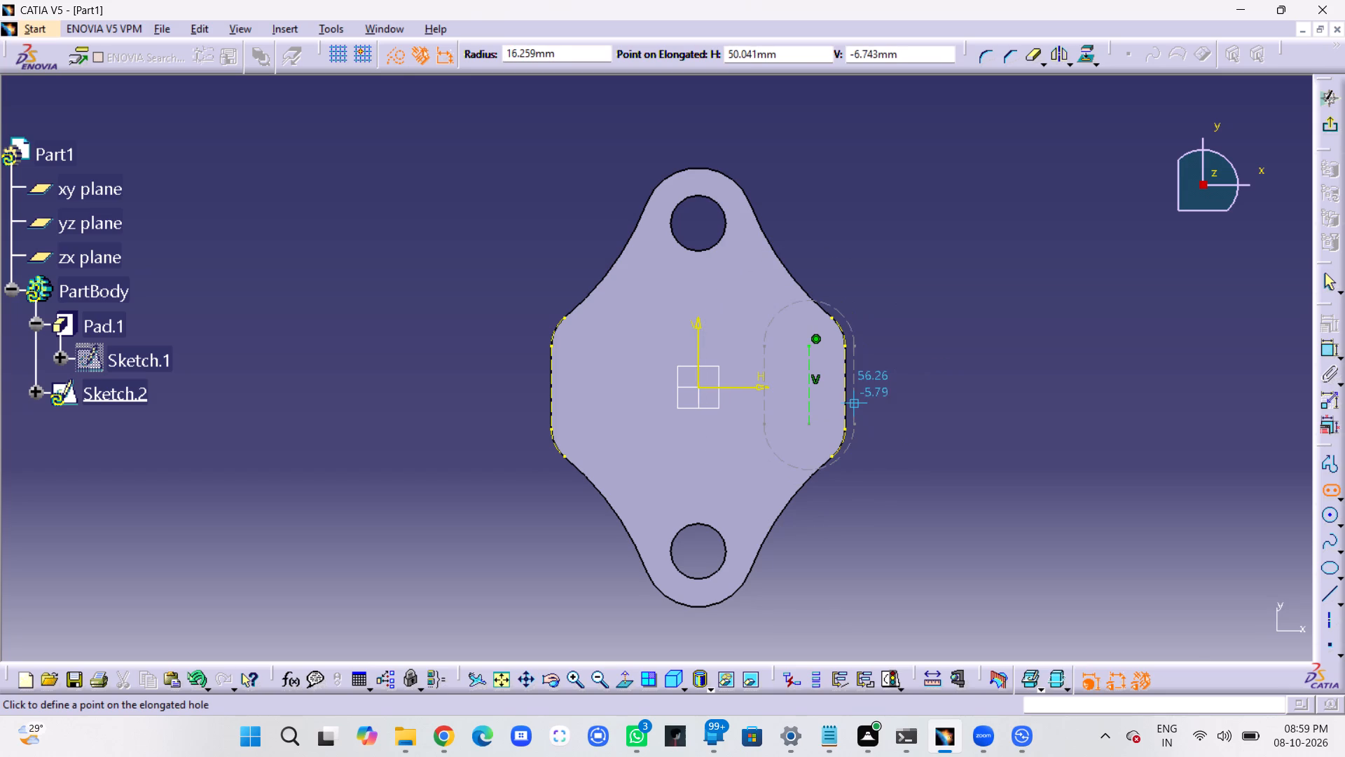
pyautogui.click(394, 55)
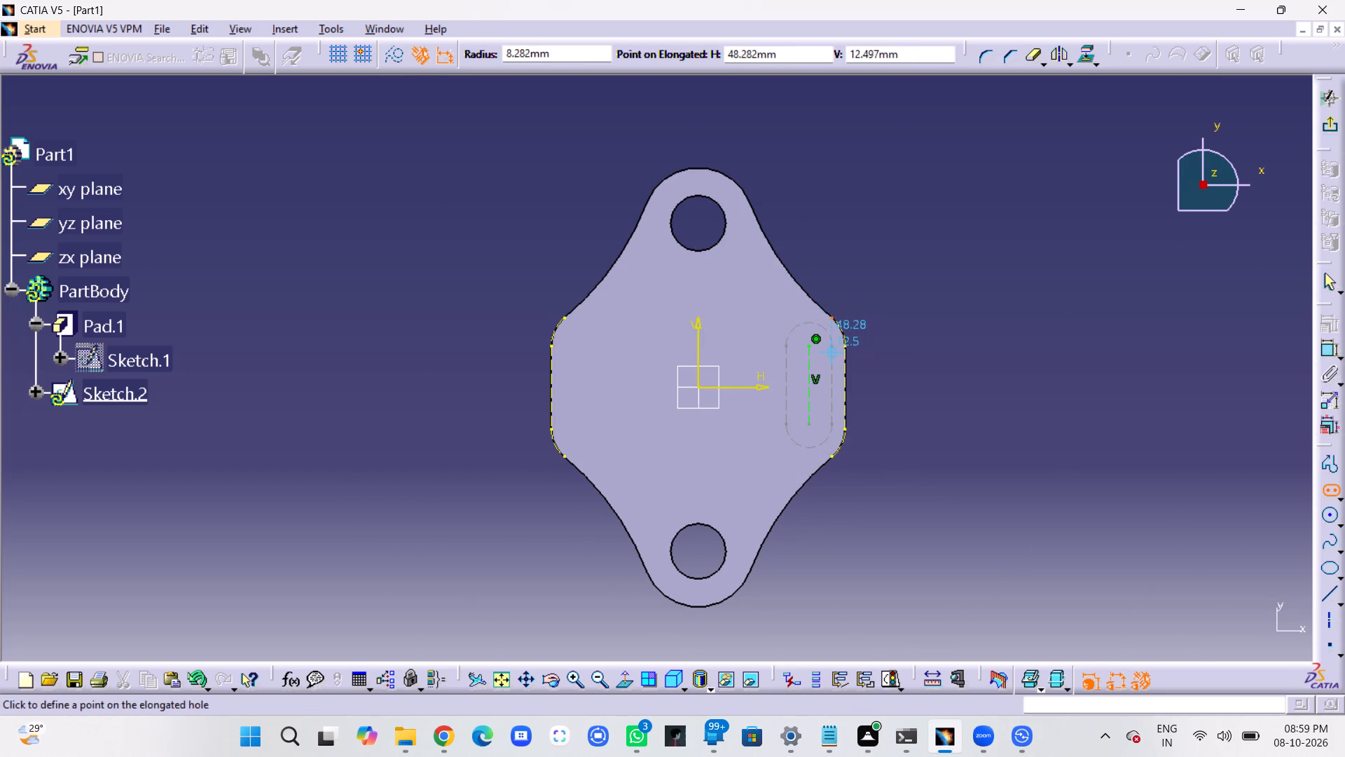
pyautogui.click(860, 354)
pyautogui.click(934, 337)
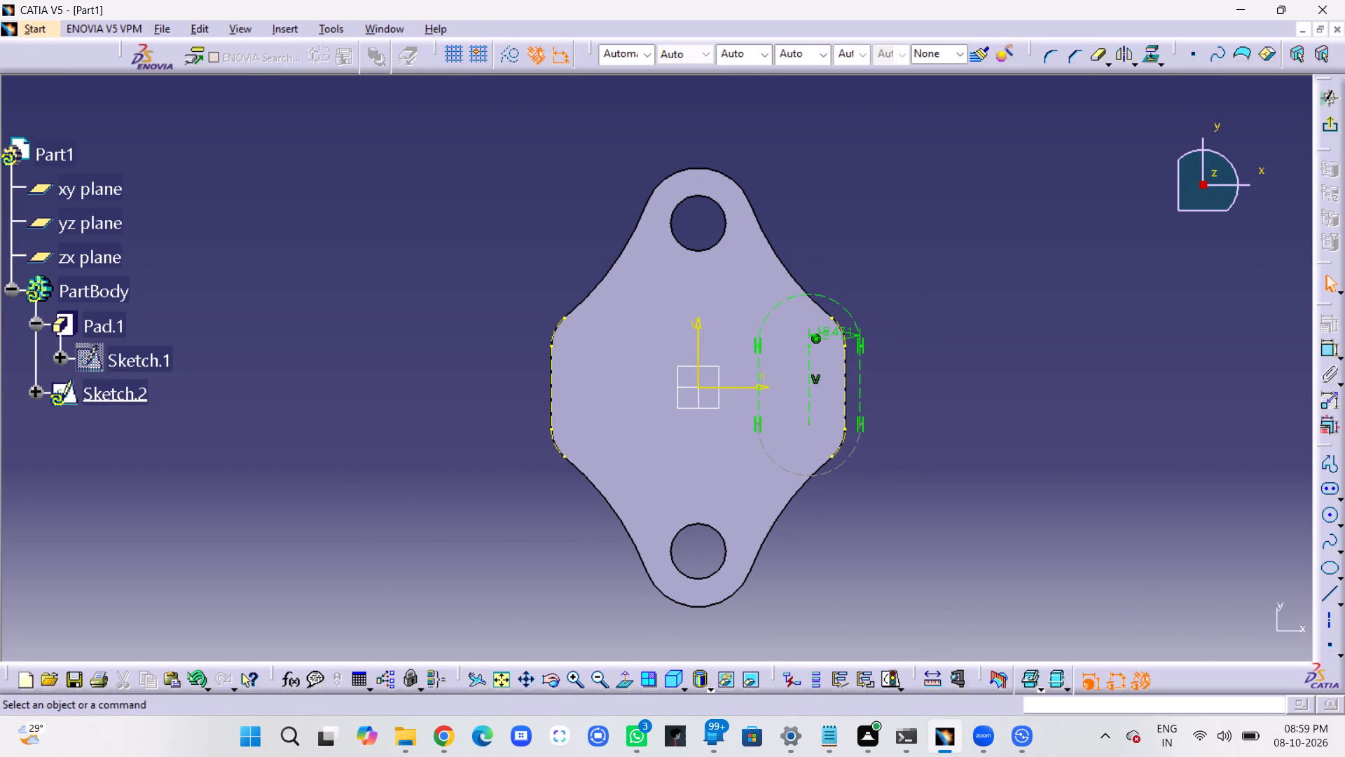
# Dimension the elongated hole's center-to-center distance and set it to 30 mm.
pyautogui.click(1334, 350)
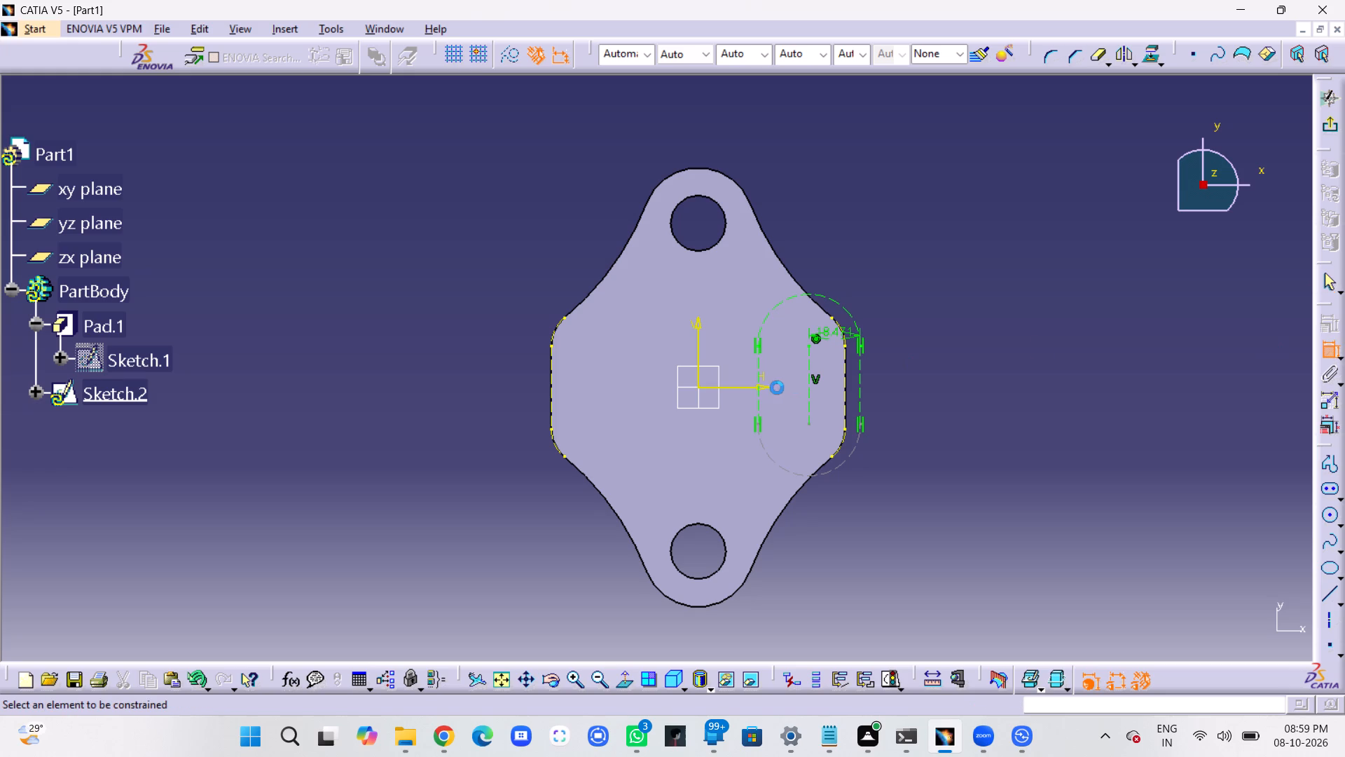
pyautogui.click(810, 368)
pyautogui.click(927, 386)
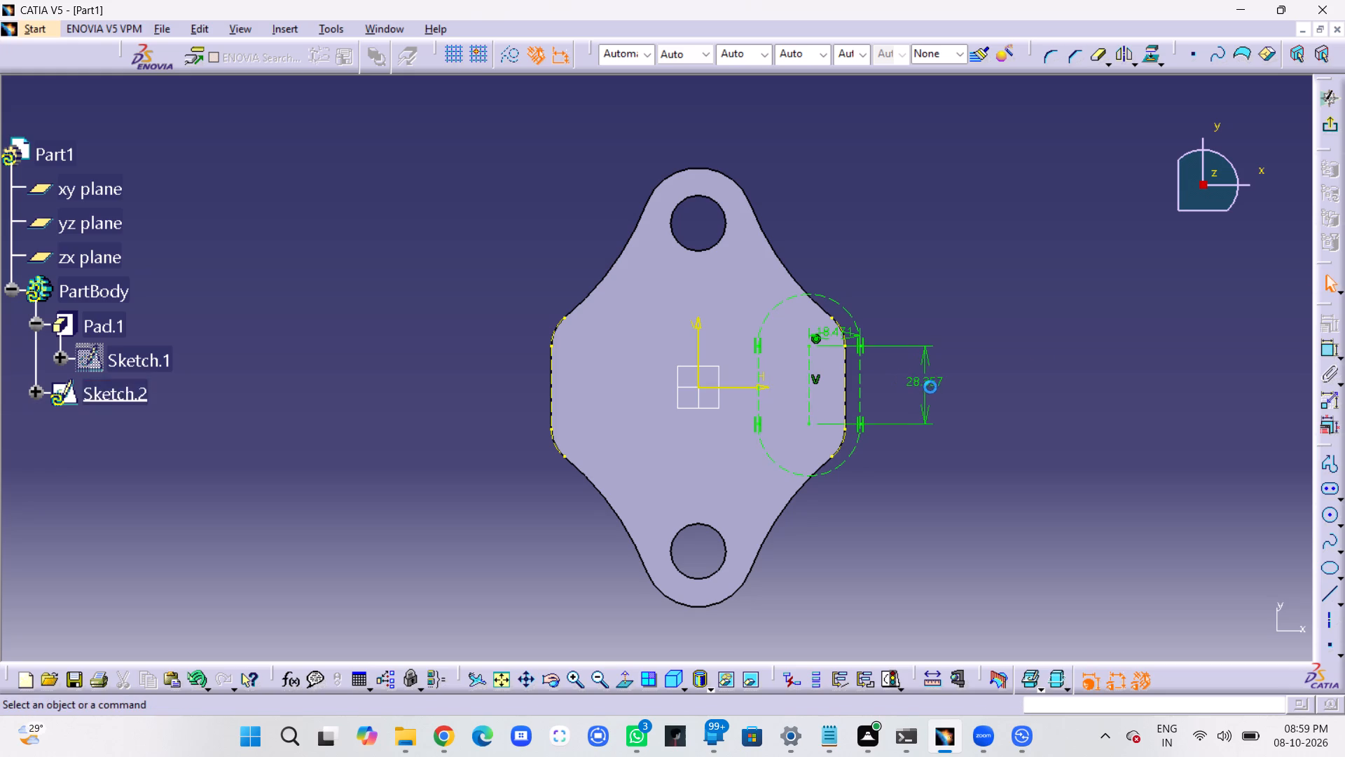
pyautogui.doubleClick(933, 383)
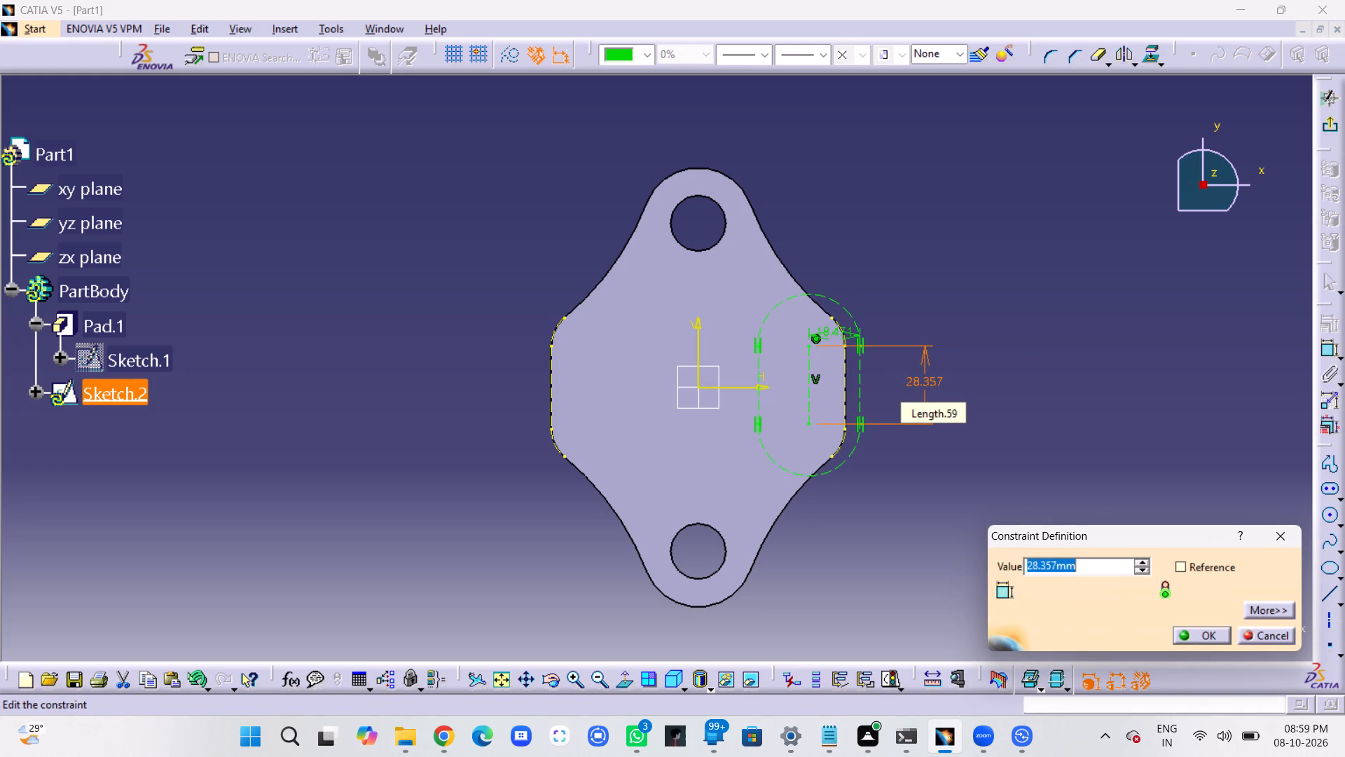
pyautogui.write('30')
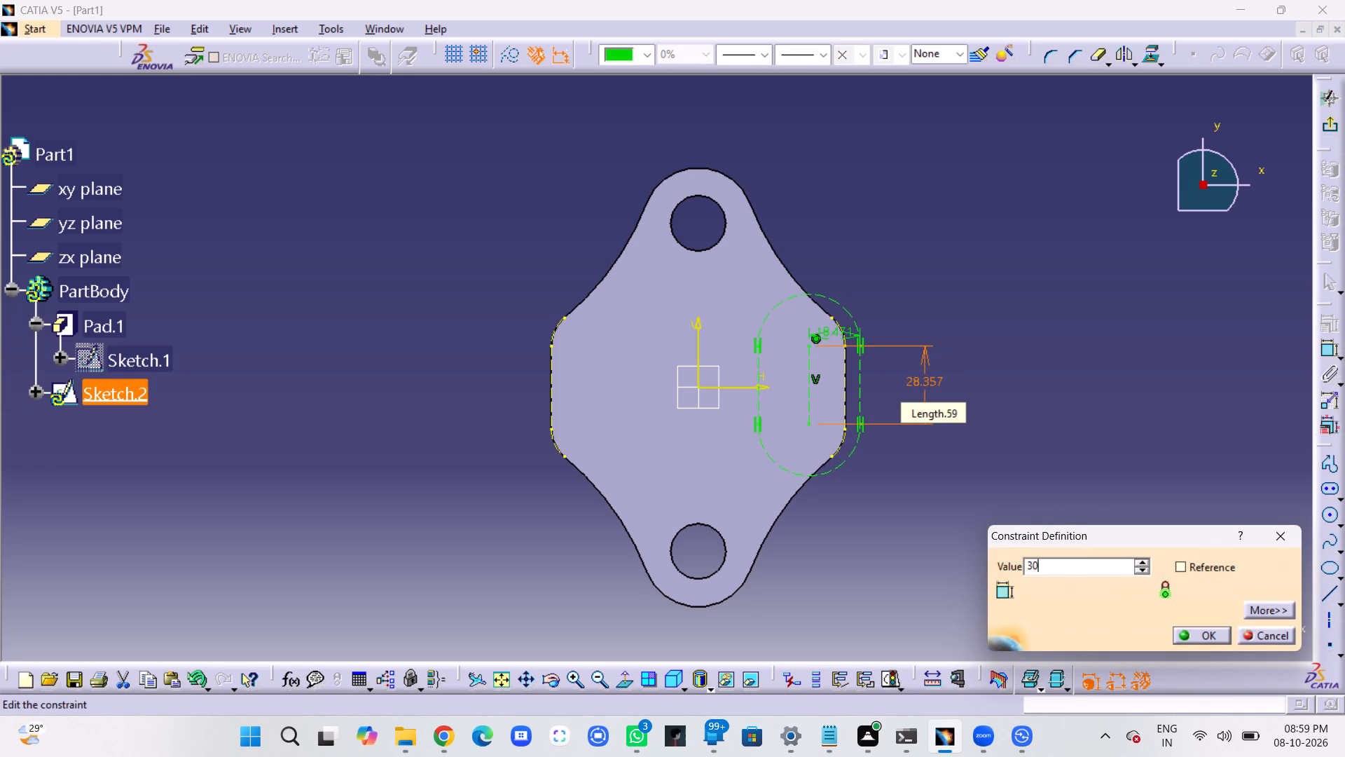
pyautogui.press('Return')
pyautogui.click(1032, 409)
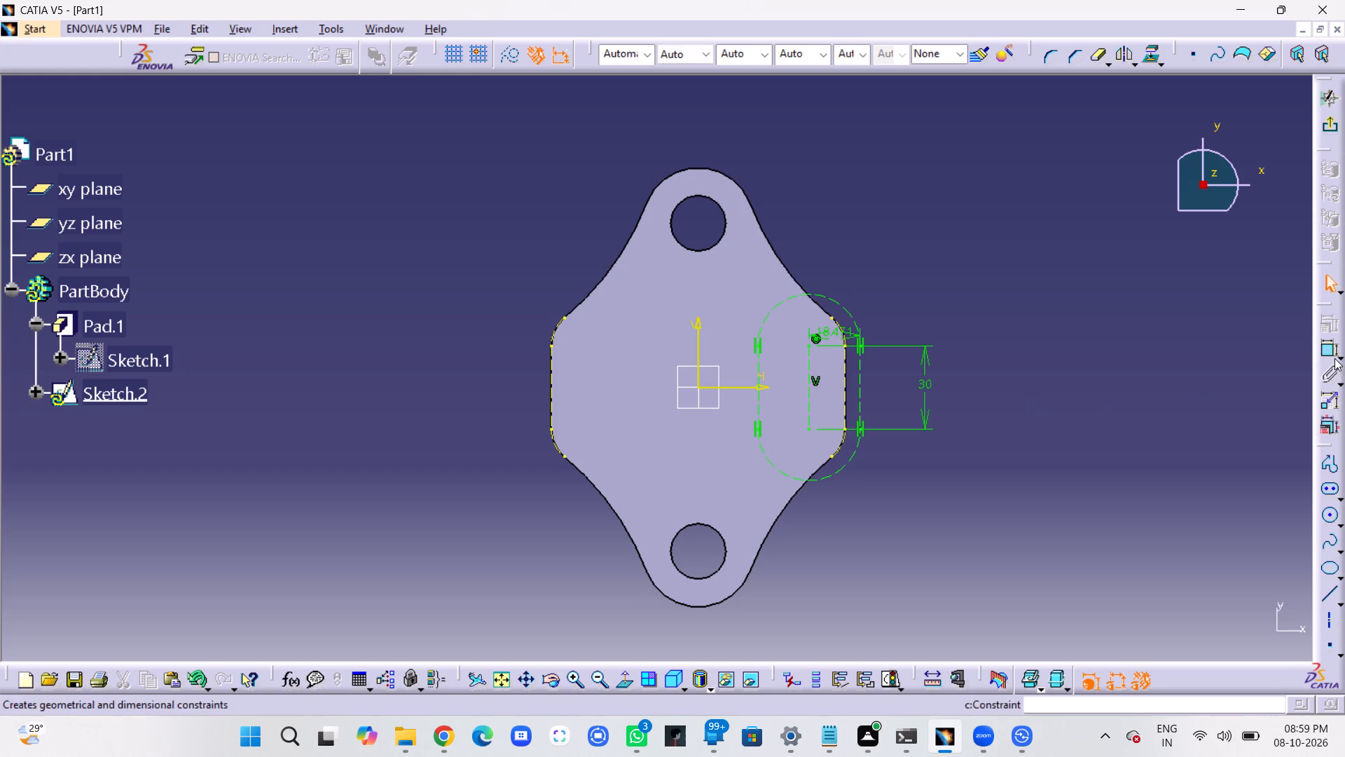
# Add a vertical distance constraint between the elongated hole's lower center and the horizontal axis.
pyautogui.click(1330, 355)
pyautogui.click(809, 428)
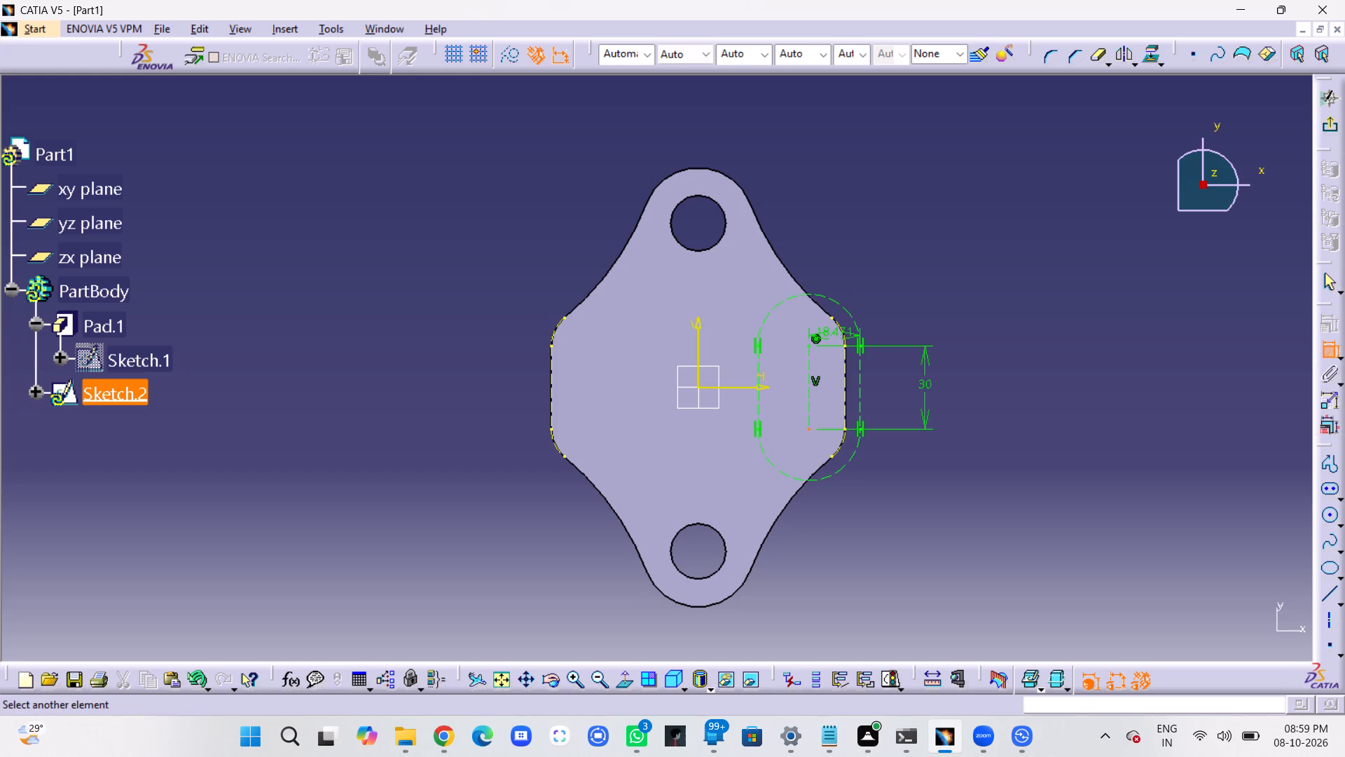
pyautogui.click(731, 389)
pyautogui.click(892, 411)
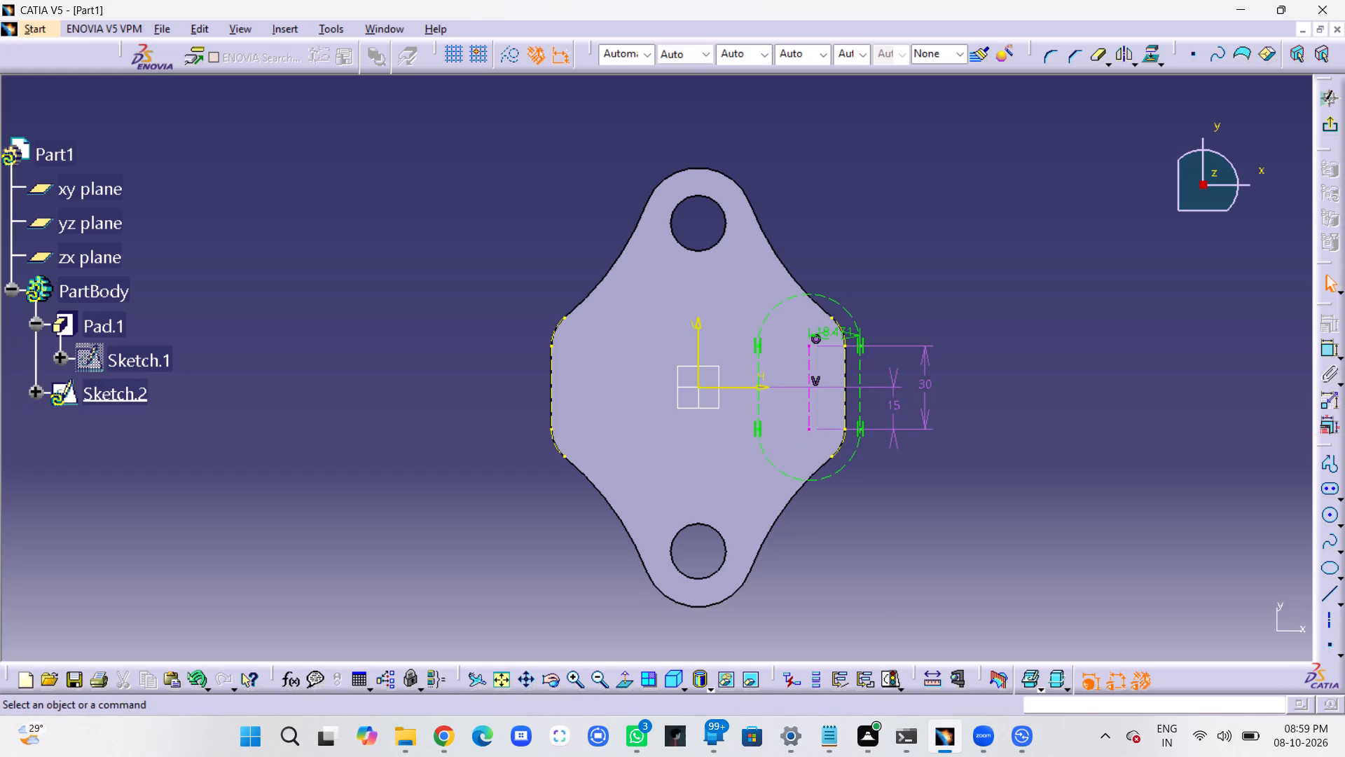
pyautogui.click(1016, 421)
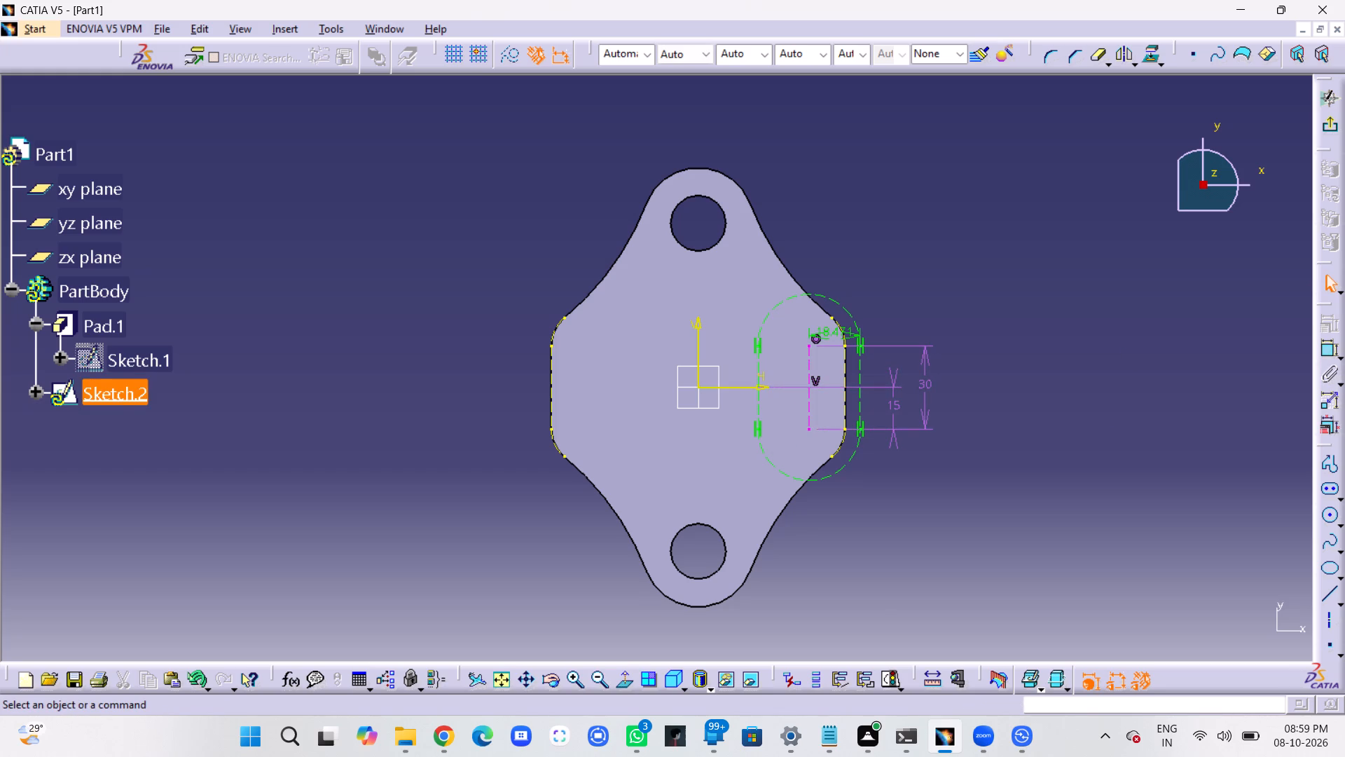
# Undo the vertical distance constraint between the elongated hole's lower center and the horizontal axis.
pyautogui.press('Delete')
pyautogui.click(899, 408)
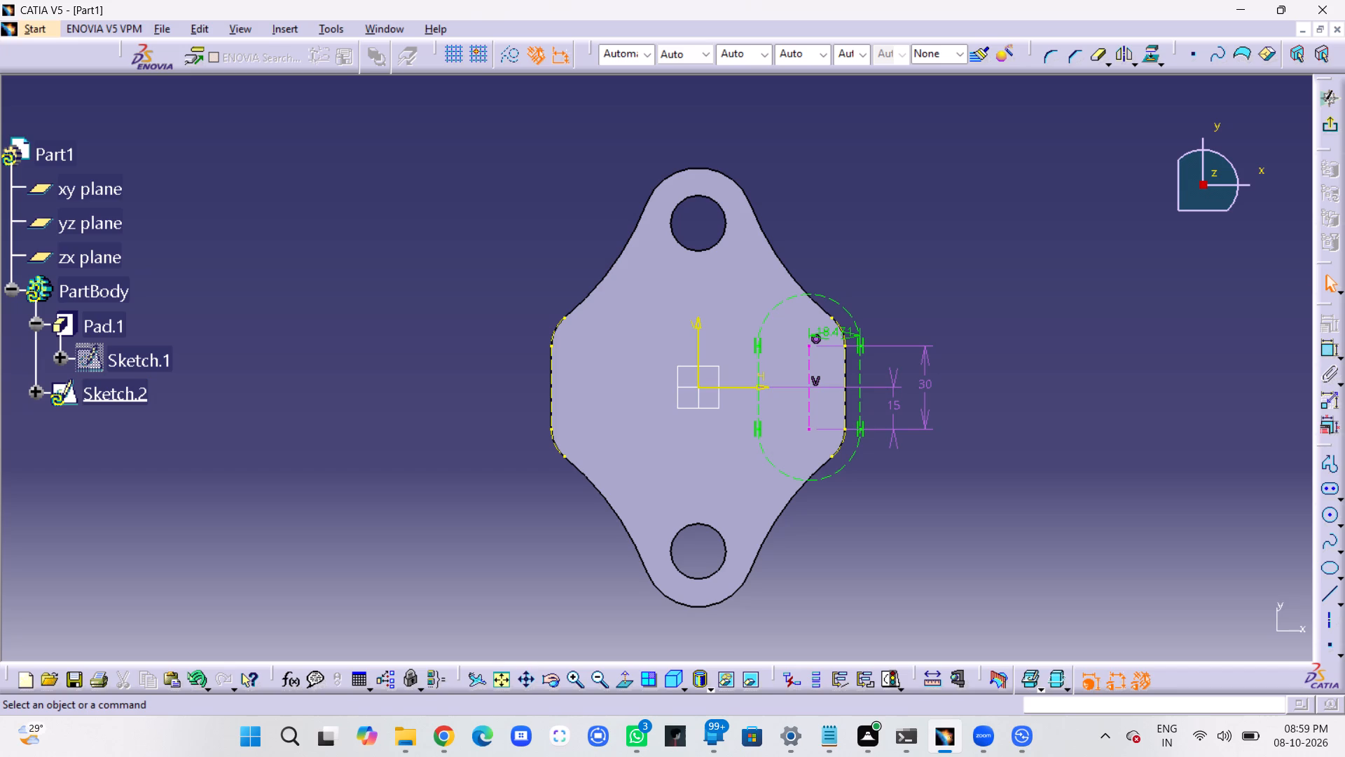
pyautogui.hotkey('ctrl', 'z')
pyautogui.hotkey('ctrl', 'z')
pyautogui.click(1009, 406)
pyautogui.hotkey('ctrl', 'z')
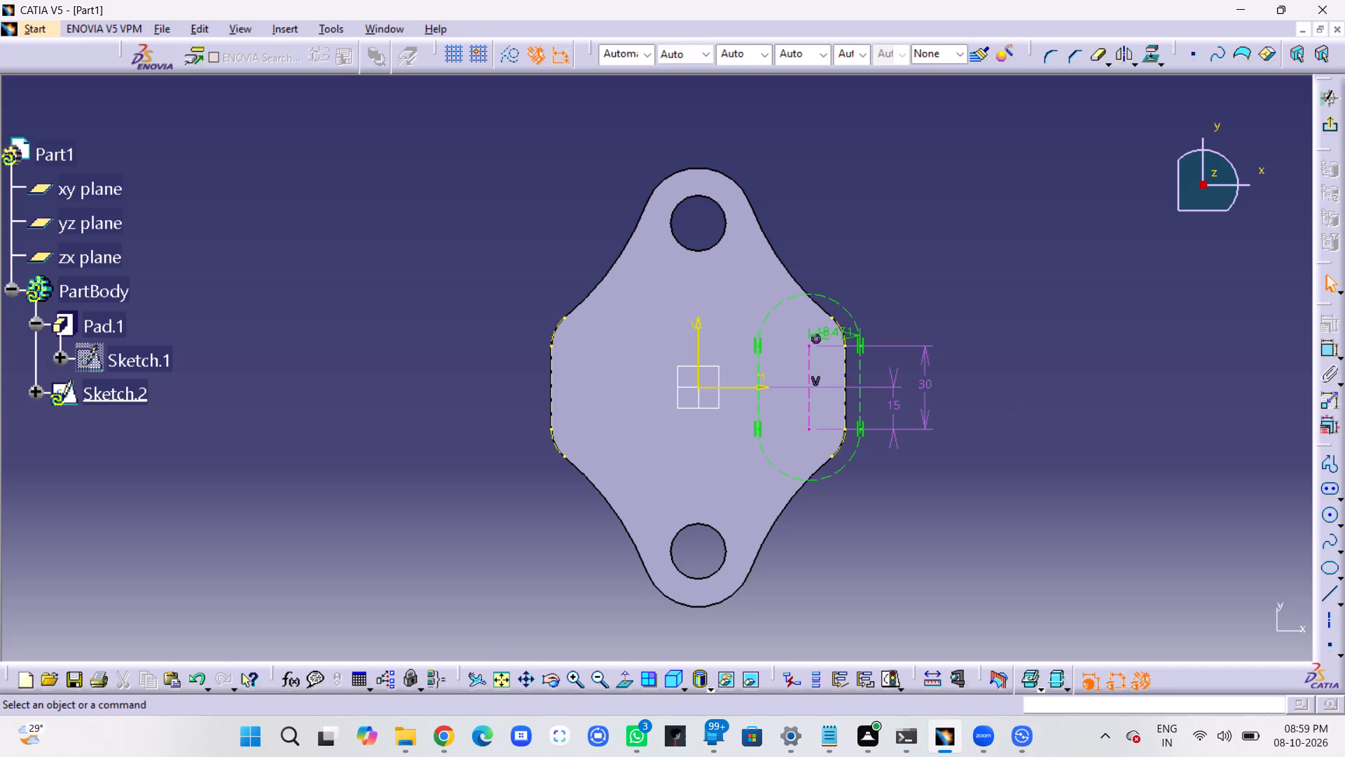
pyautogui.hotkey('ctrl', 'z')
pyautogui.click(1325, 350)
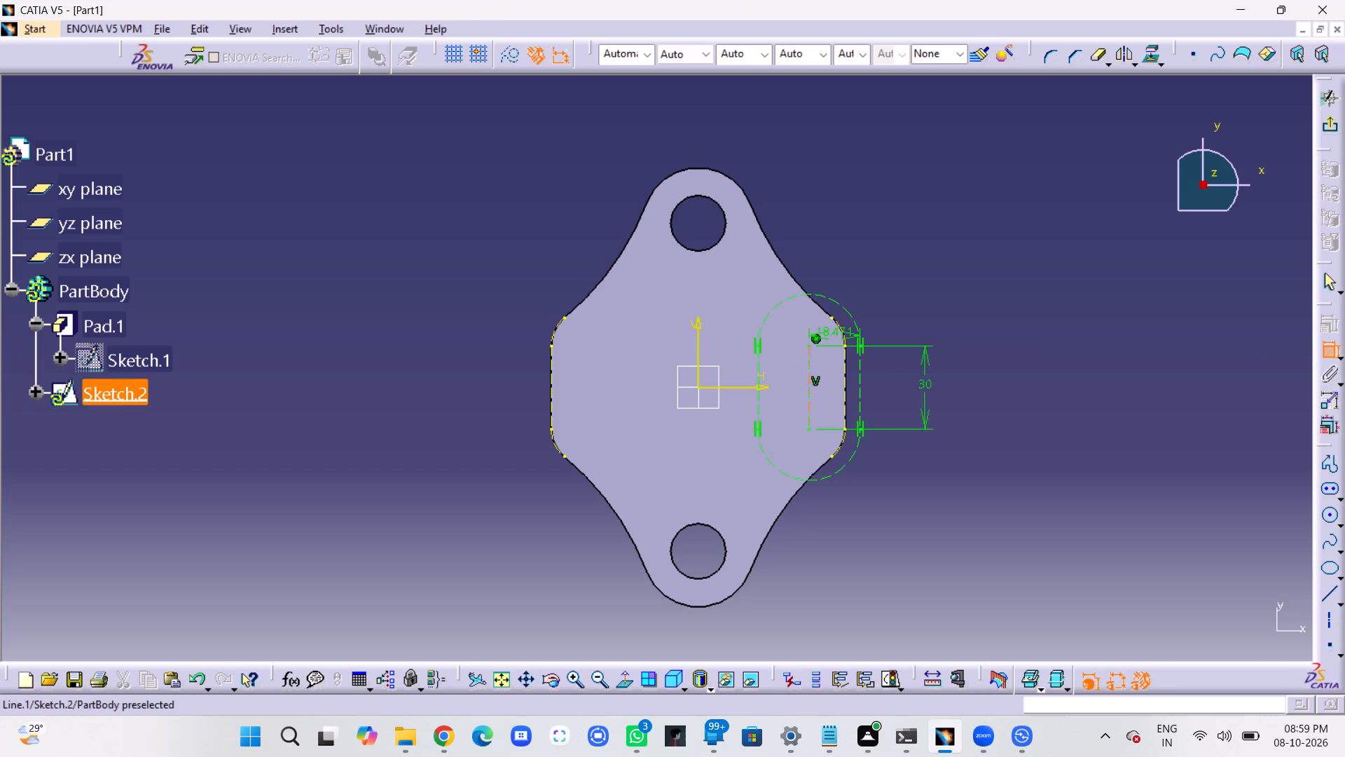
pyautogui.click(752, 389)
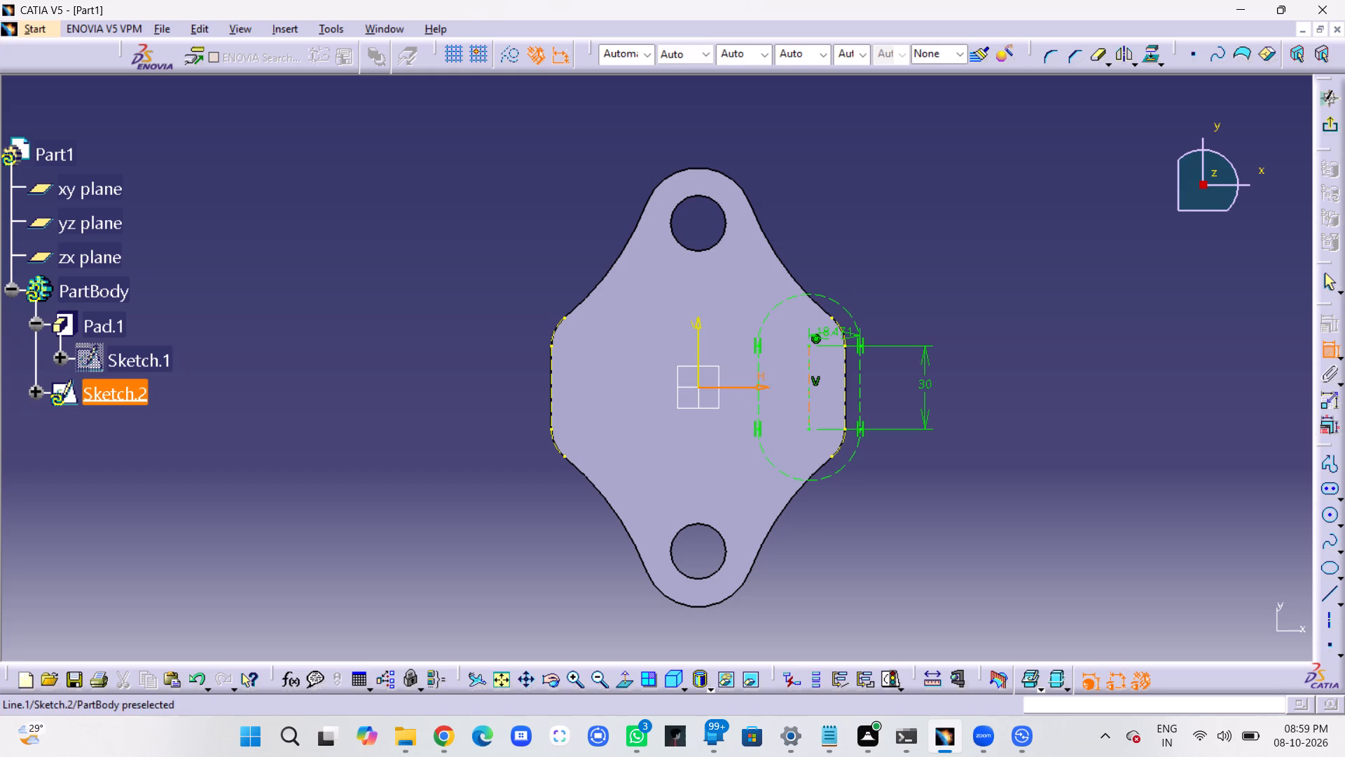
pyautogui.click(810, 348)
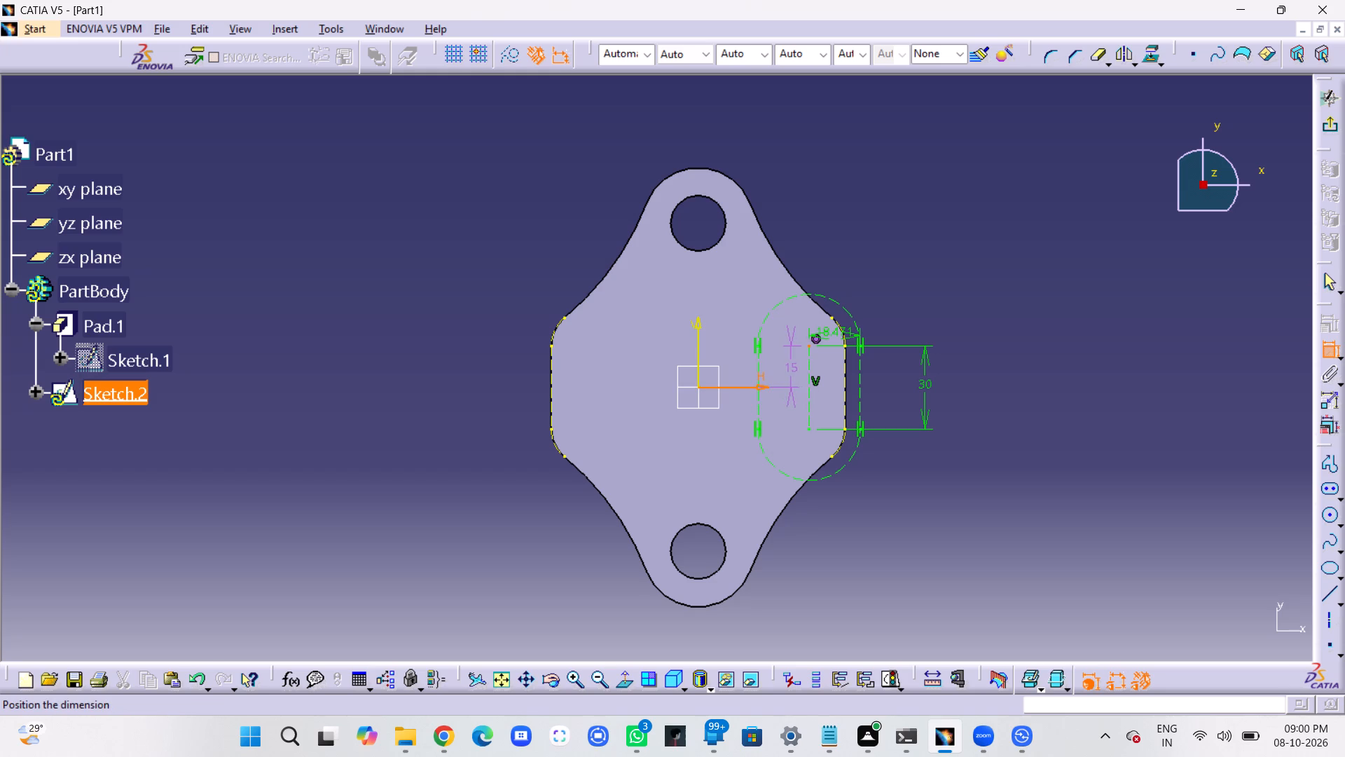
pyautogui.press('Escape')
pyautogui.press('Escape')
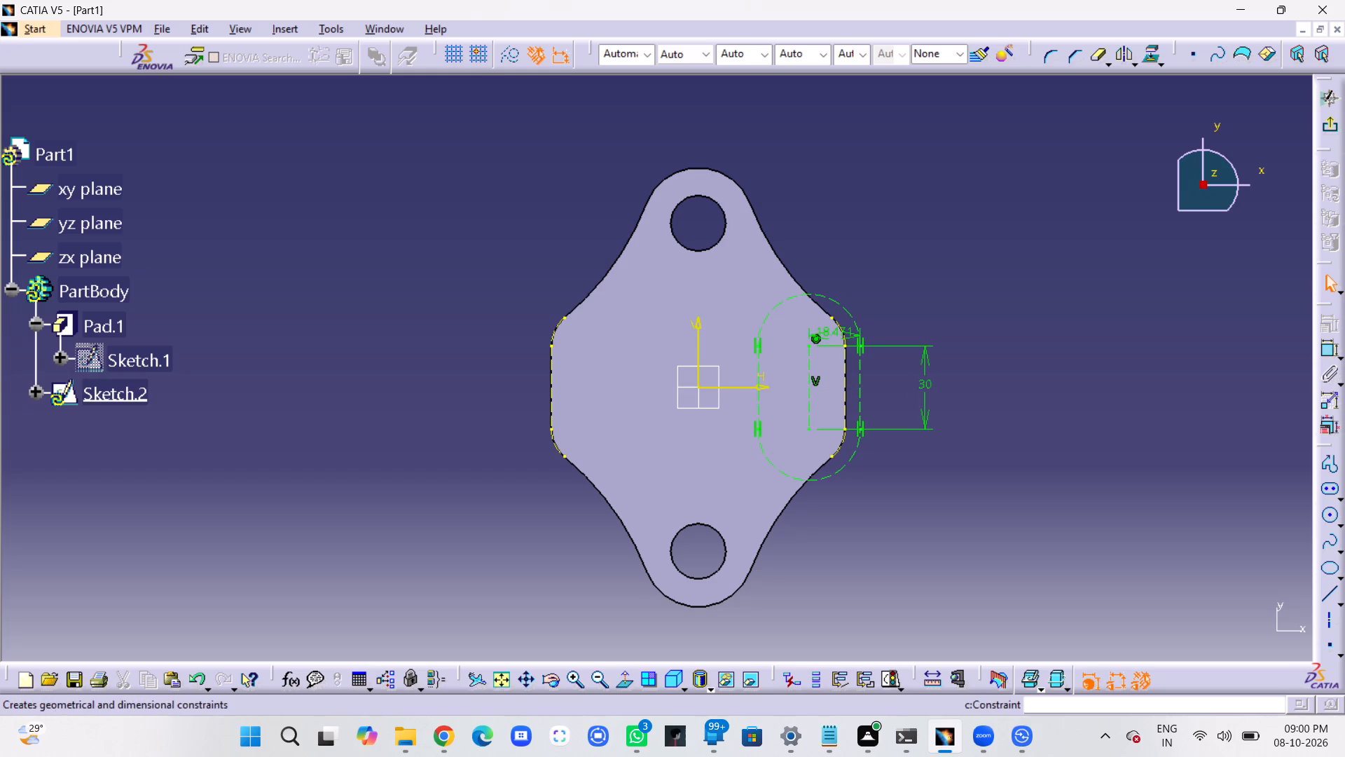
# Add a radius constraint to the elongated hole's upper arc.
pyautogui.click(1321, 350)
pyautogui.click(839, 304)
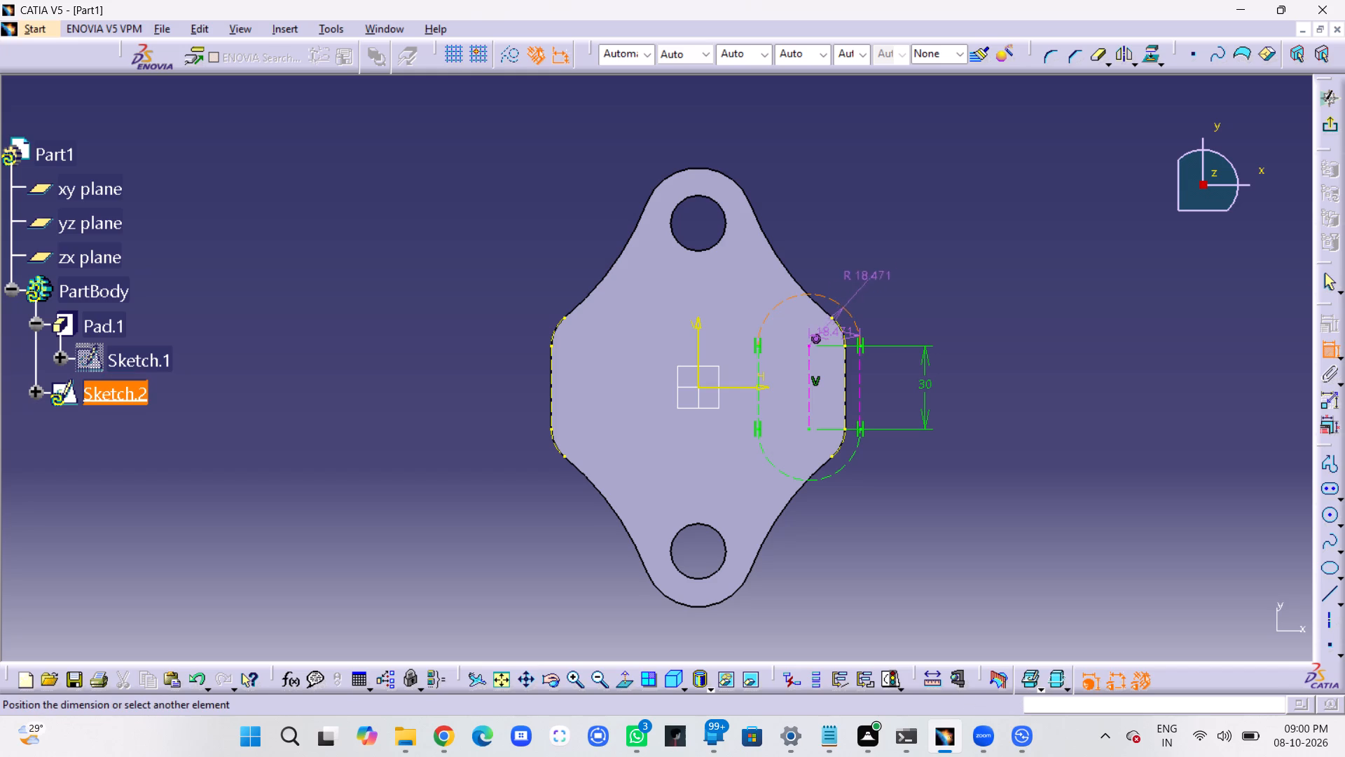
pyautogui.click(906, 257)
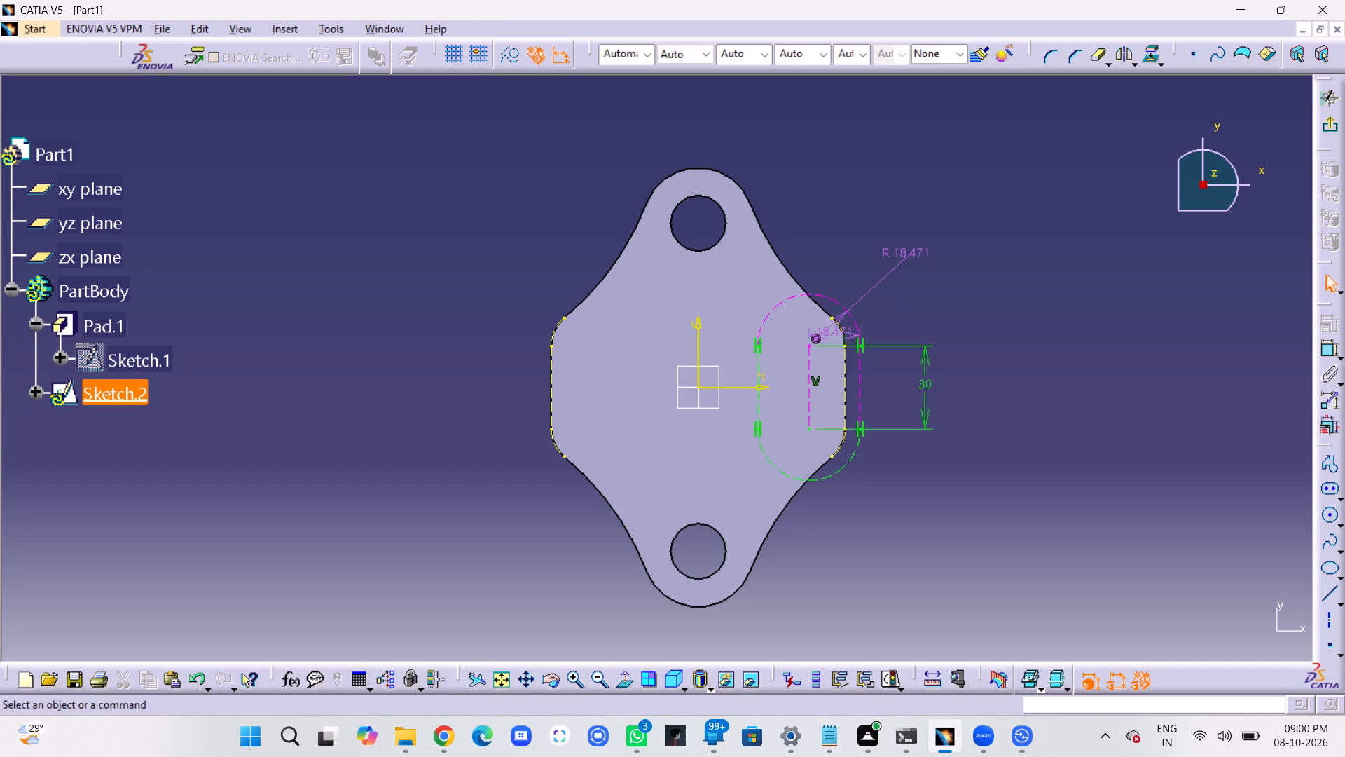
# Delete the geometric constraint at the elongated hole's upper center and the radius constraint on its upper arc.
pyautogui.click(838, 333)
pyautogui.press('Delete')
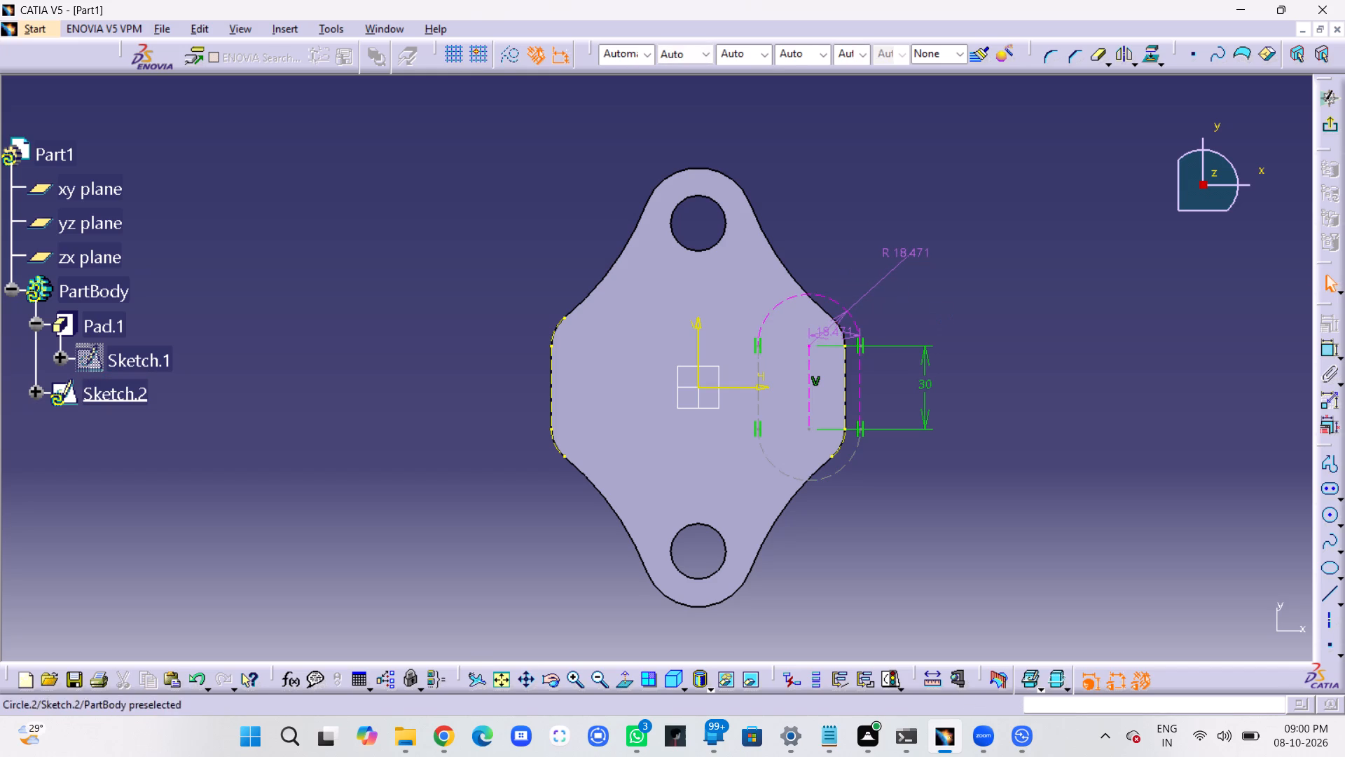
pyautogui.click(836, 330)
pyautogui.press('Delete')
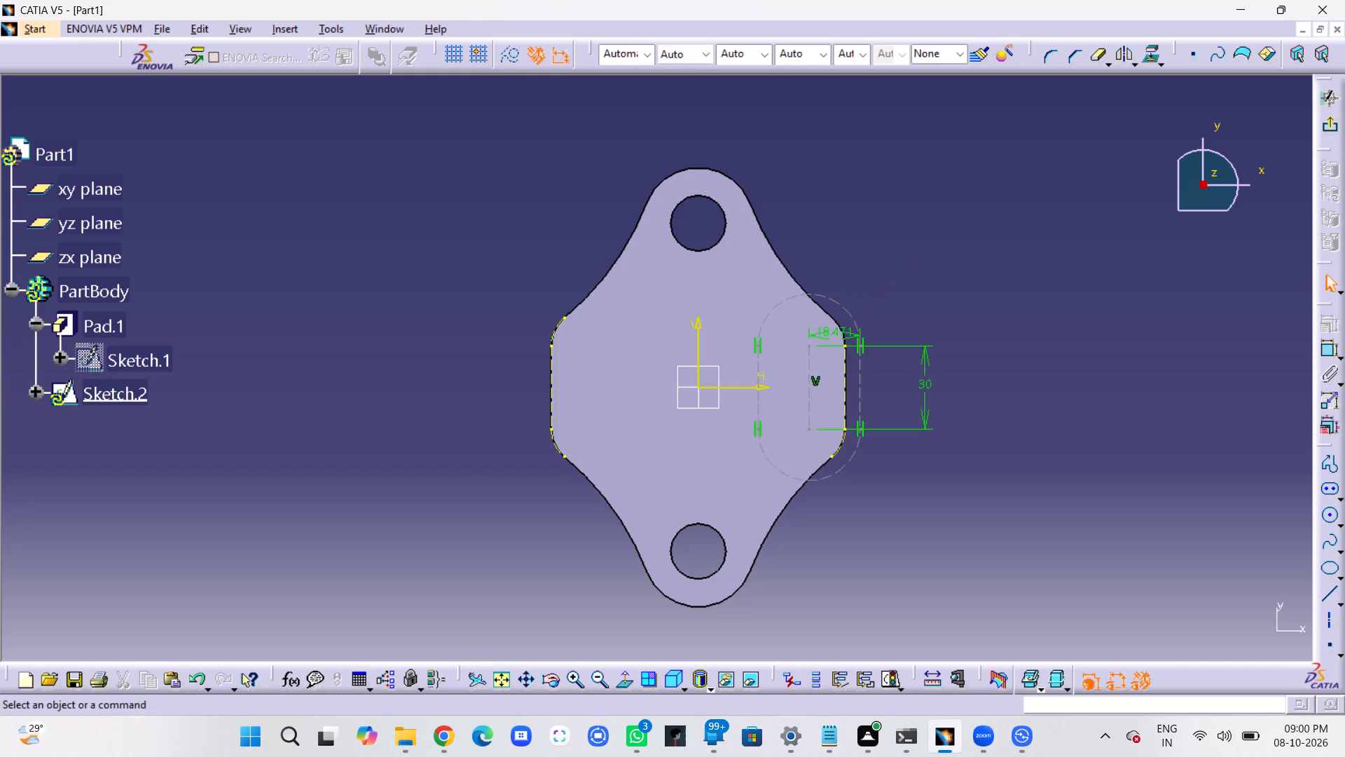
# Convert the elongated hole's two end arcs and two straight sides from construction to standard elements.
pyautogui.click(843, 313)
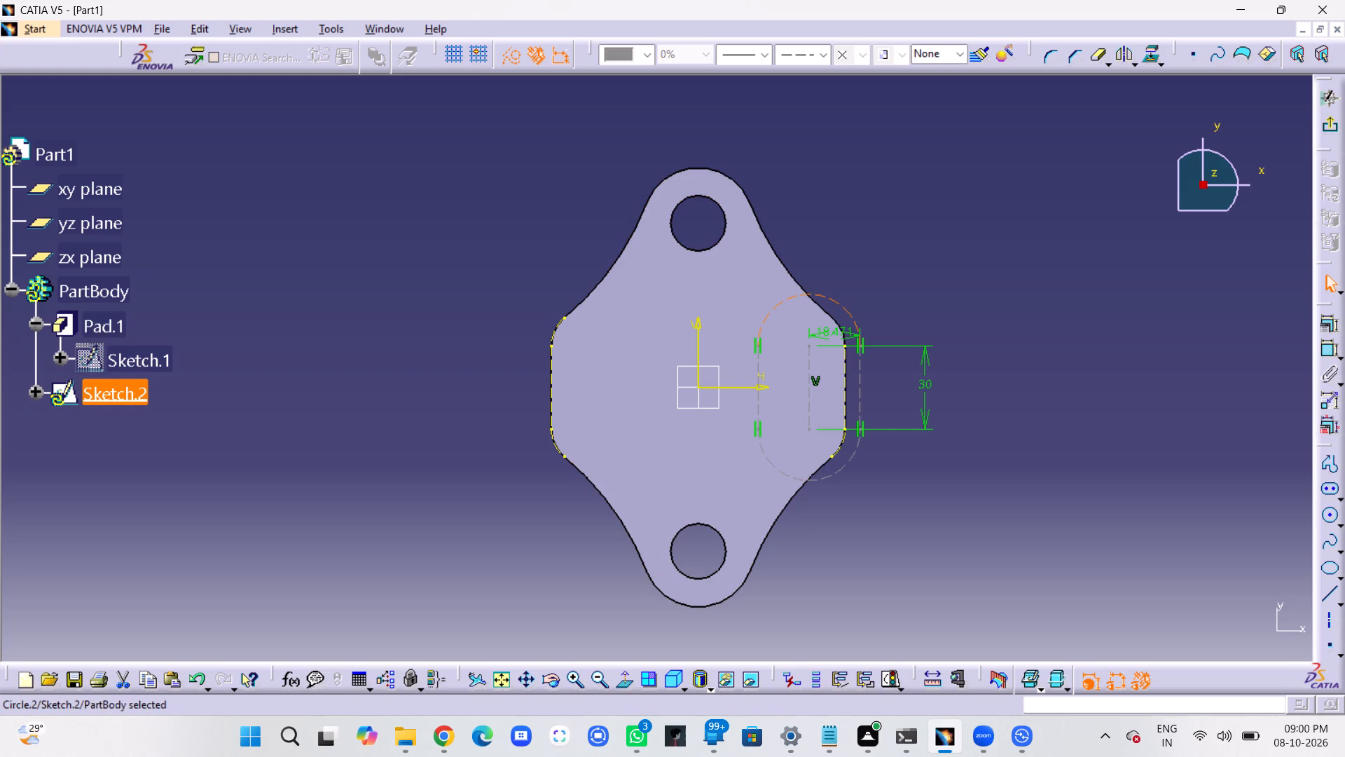
pyautogui.keyDown('ctrl'); pyautogui.click(859, 376); pyautogui.keyUp('ctrl')
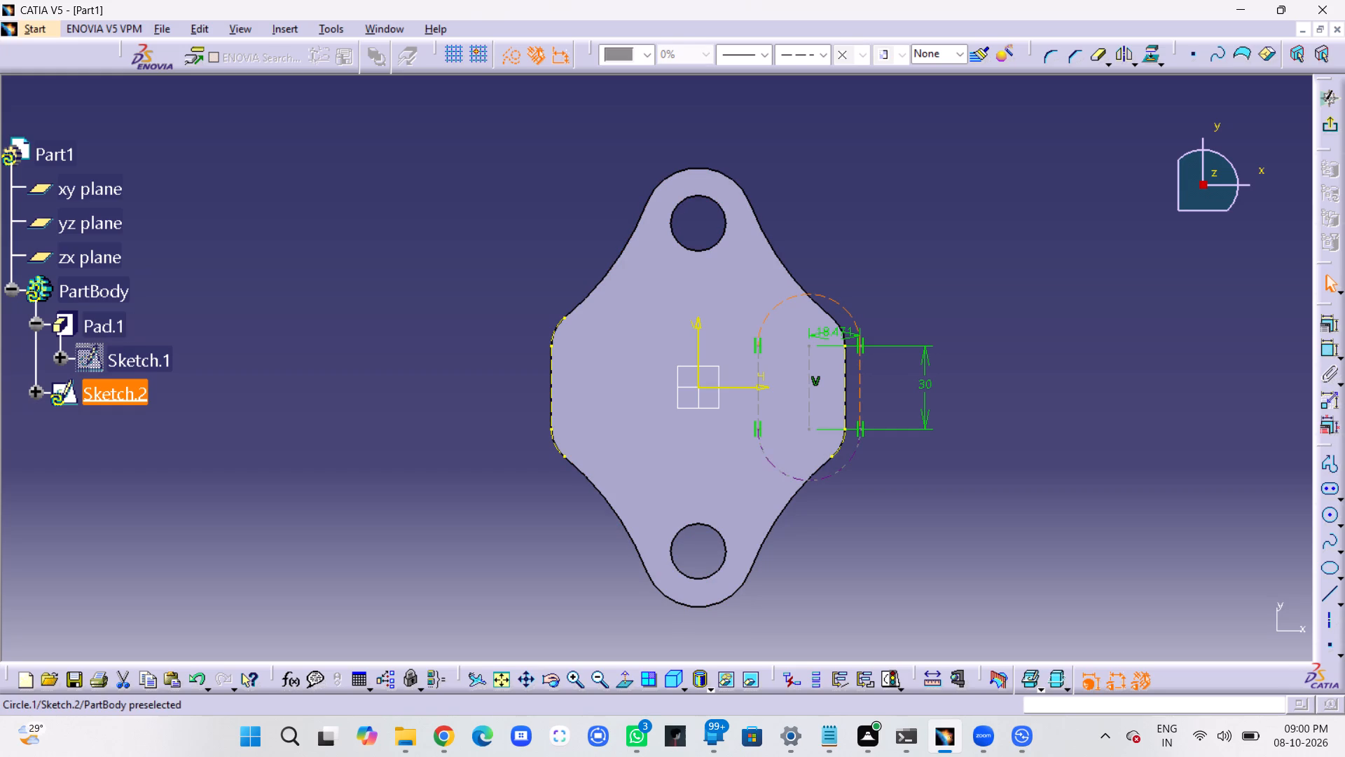
pyautogui.keyDown('ctrl'); pyautogui.click(846, 465); pyautogui.keyUp('ctrl')
pyautogui.keyDown('ctrl'); pyautogui.click(760, 402); pyautogui.keyUp('ctrl')
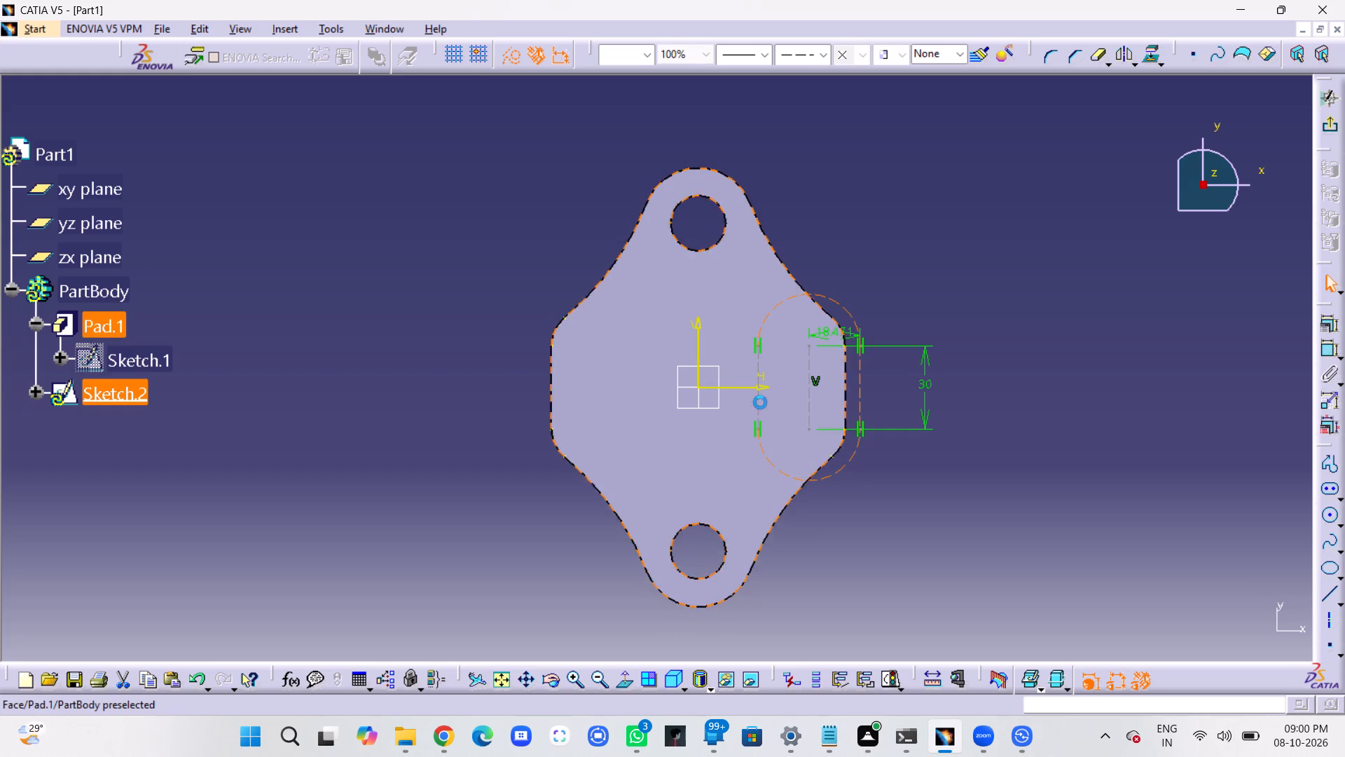
pyautogui.keyDown('ctrl'); pyautogui.click(757, 365); pyautogui.keyUp('ctrl')
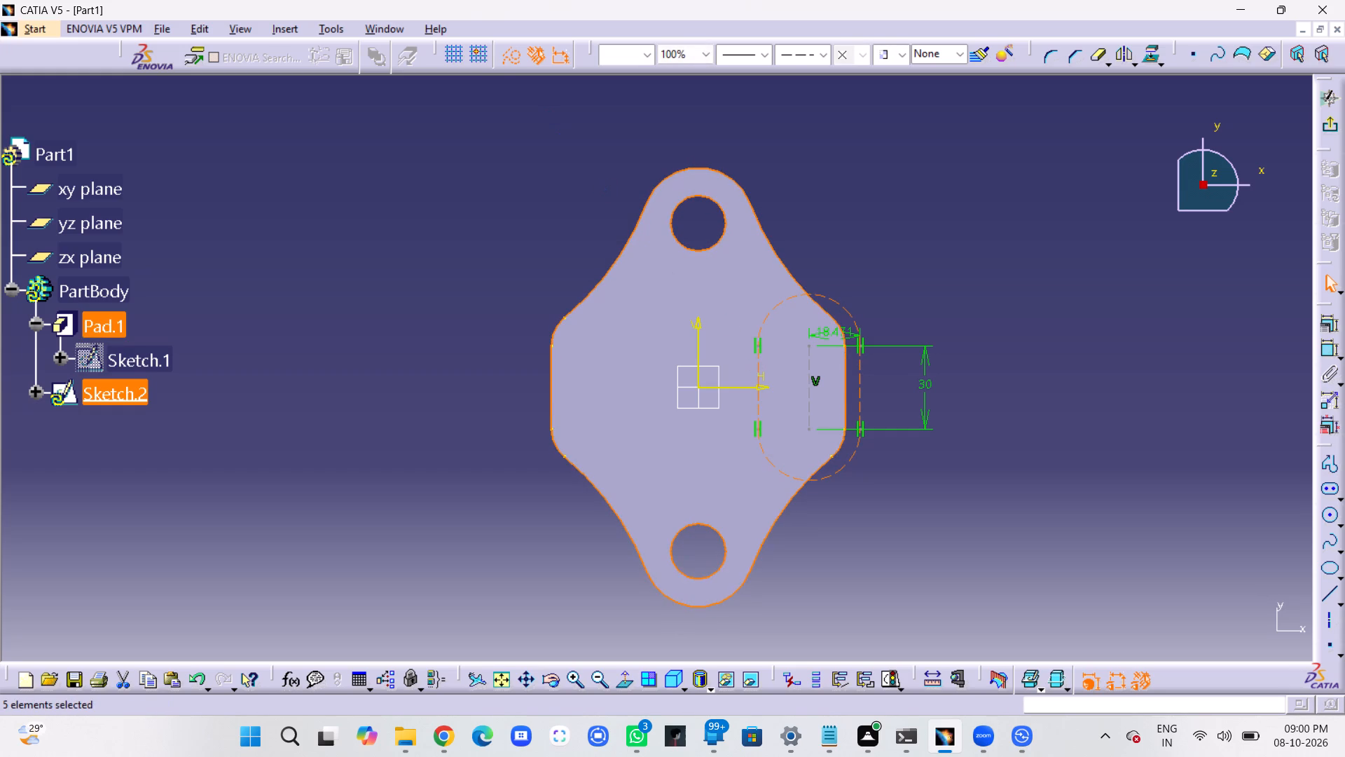
pyautogui.click(506, 54)
pyautogui.click(965, 297)
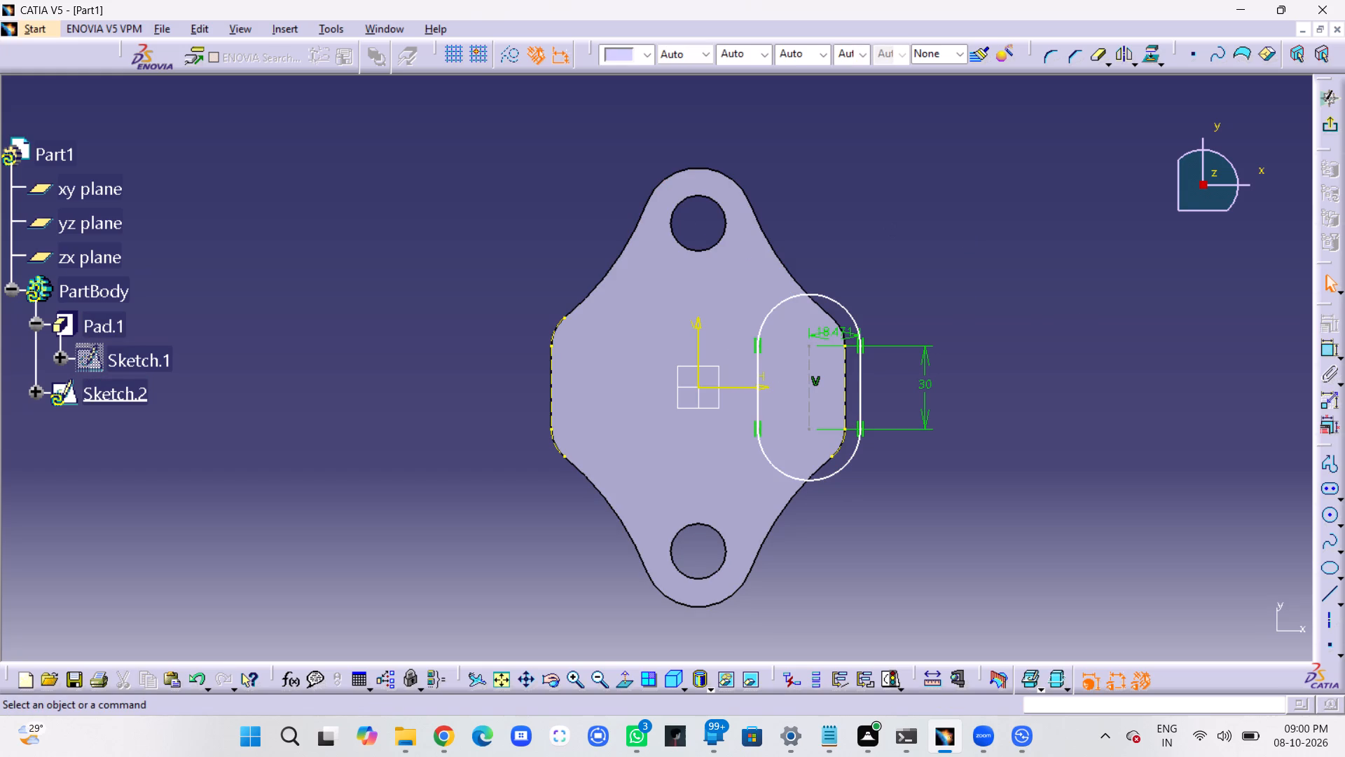
# Delete the horizontal offset dimension between the elongated hole's centerline and its outer straight side.
pyautogui.click(845, 332)
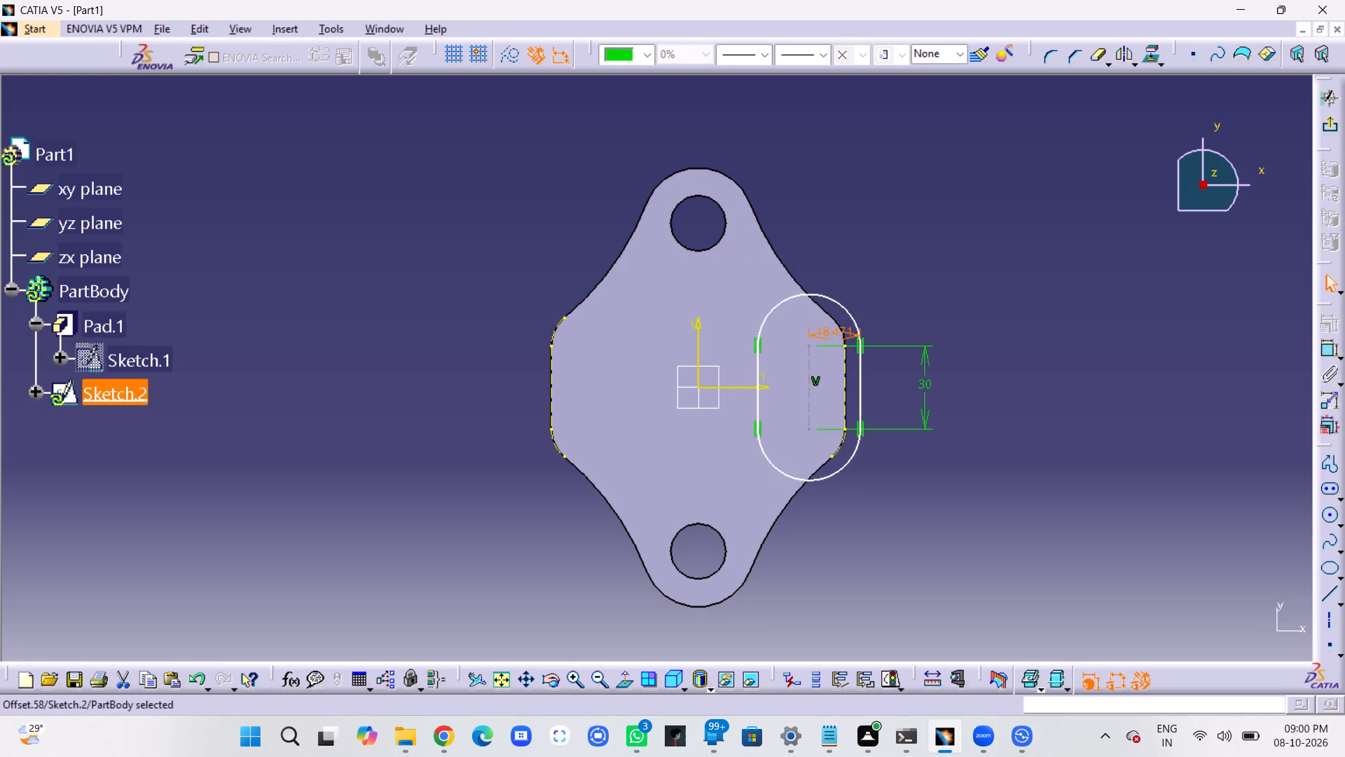
pyautogui.press('Delete')
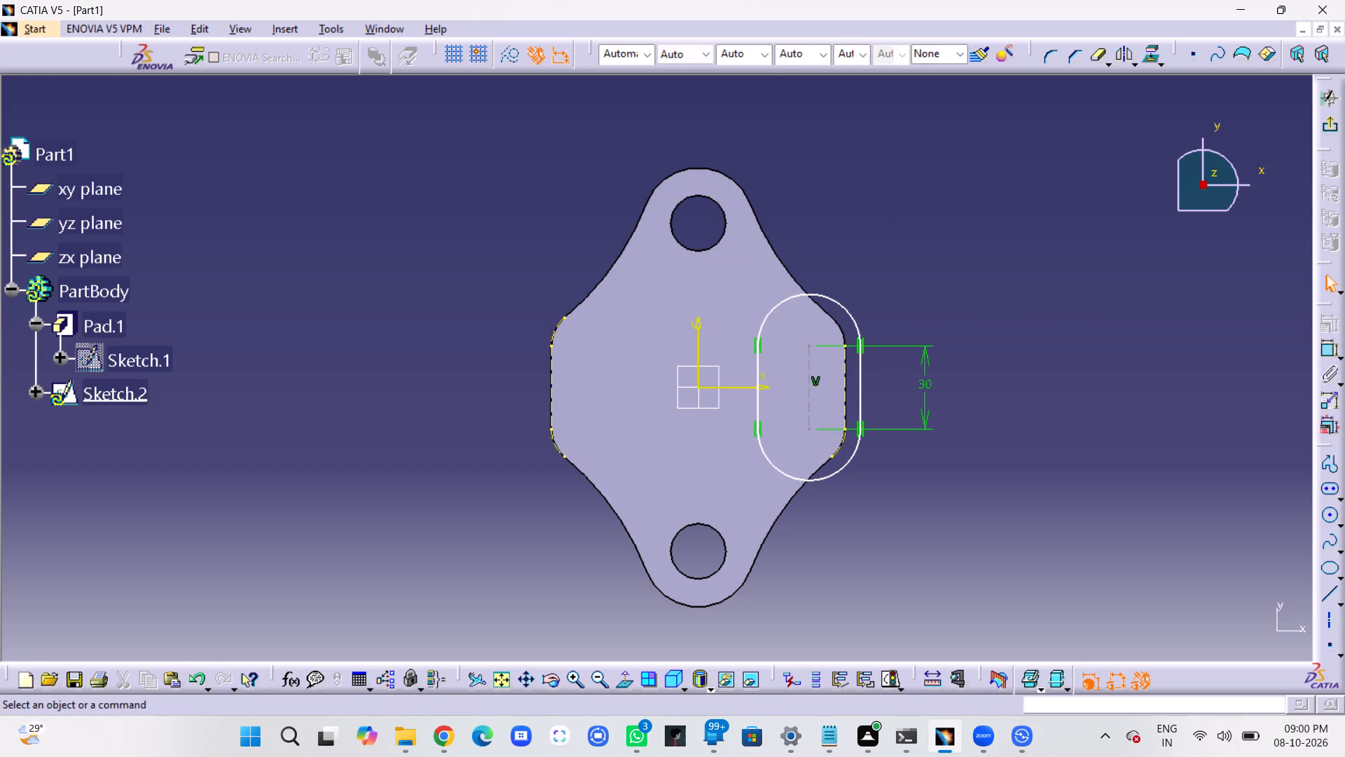
# Constrain the vertical distance between the elongated hole's lower center and the horizontal axis, placing the dimension between the origin and the hole.
pyautogui.click(1332, 352)
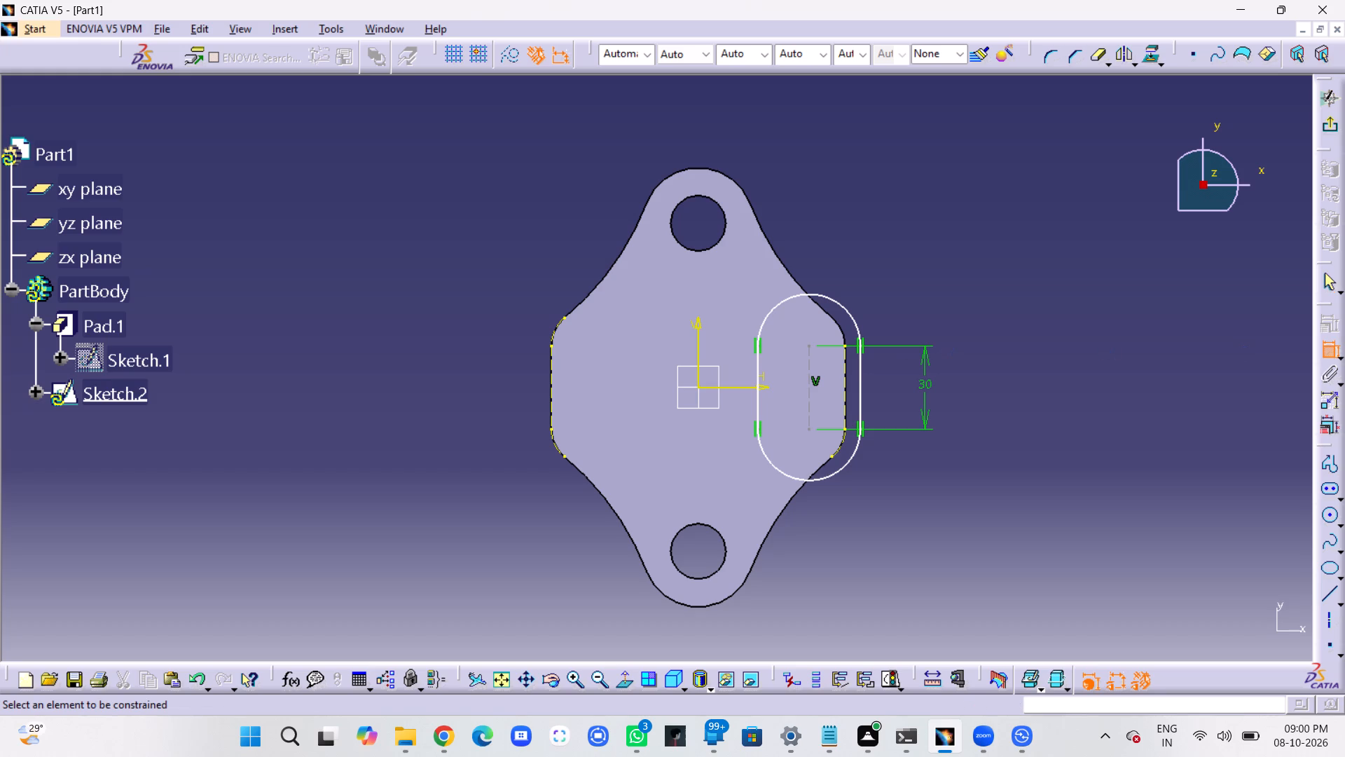
pyautogui.click(808, 430)
pyautogui.click(743, 389)
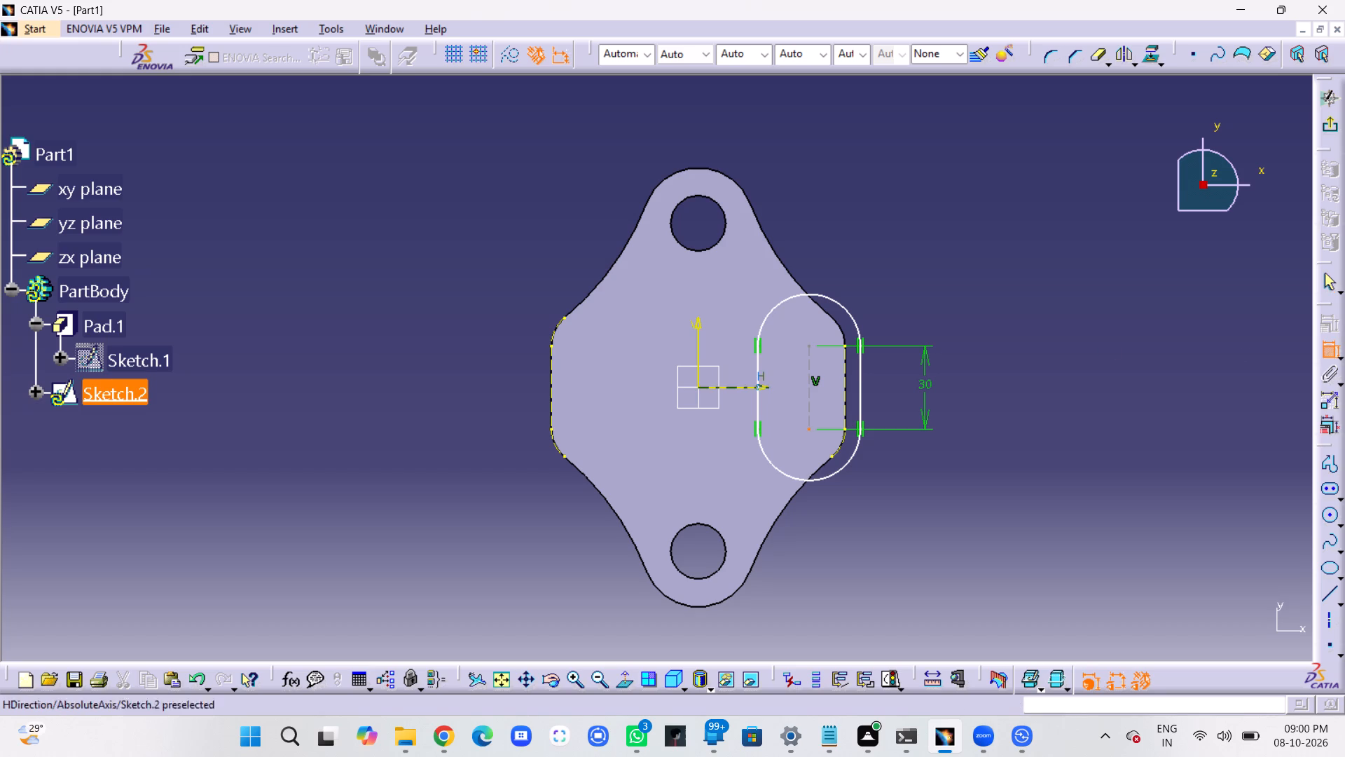
pyautogui.click(792, 411)
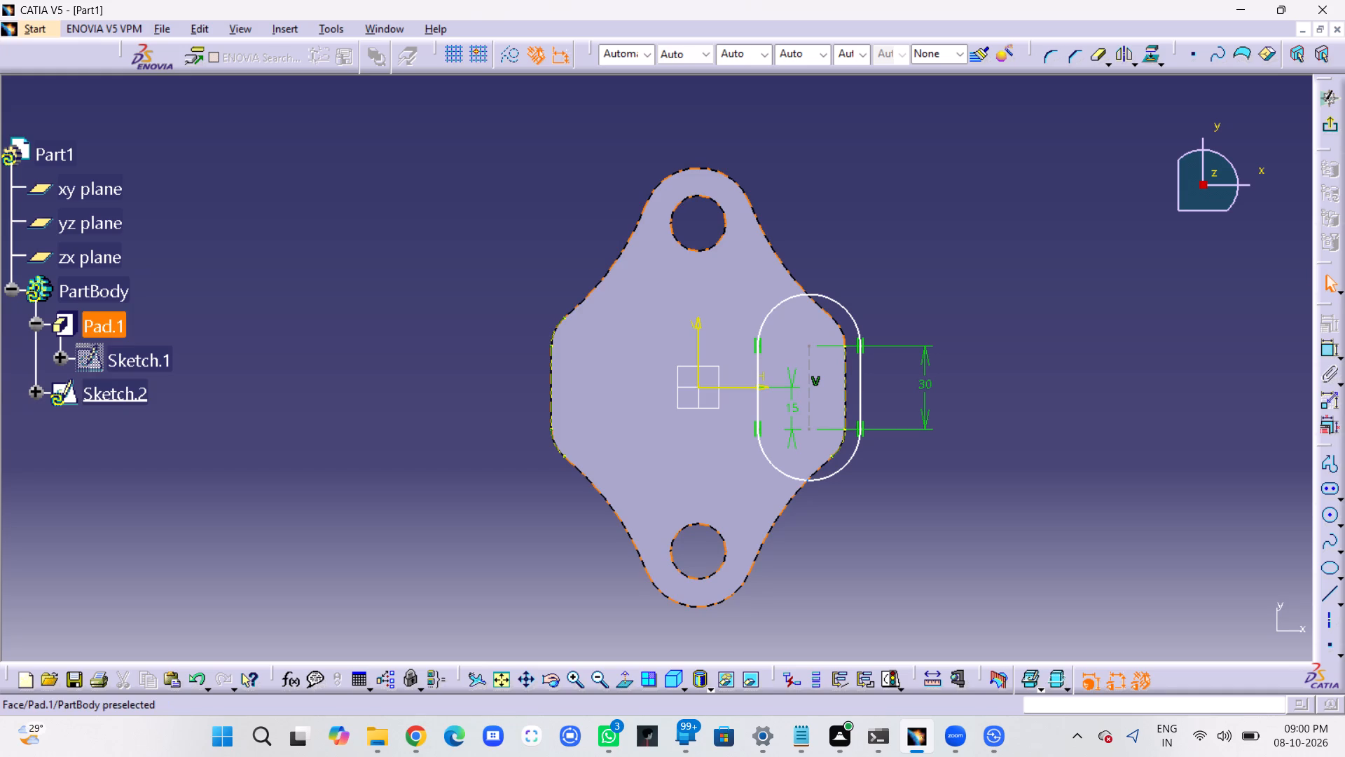
pyautogui.moveTo(792, 406); pyautogui.dragTo(883, 407)
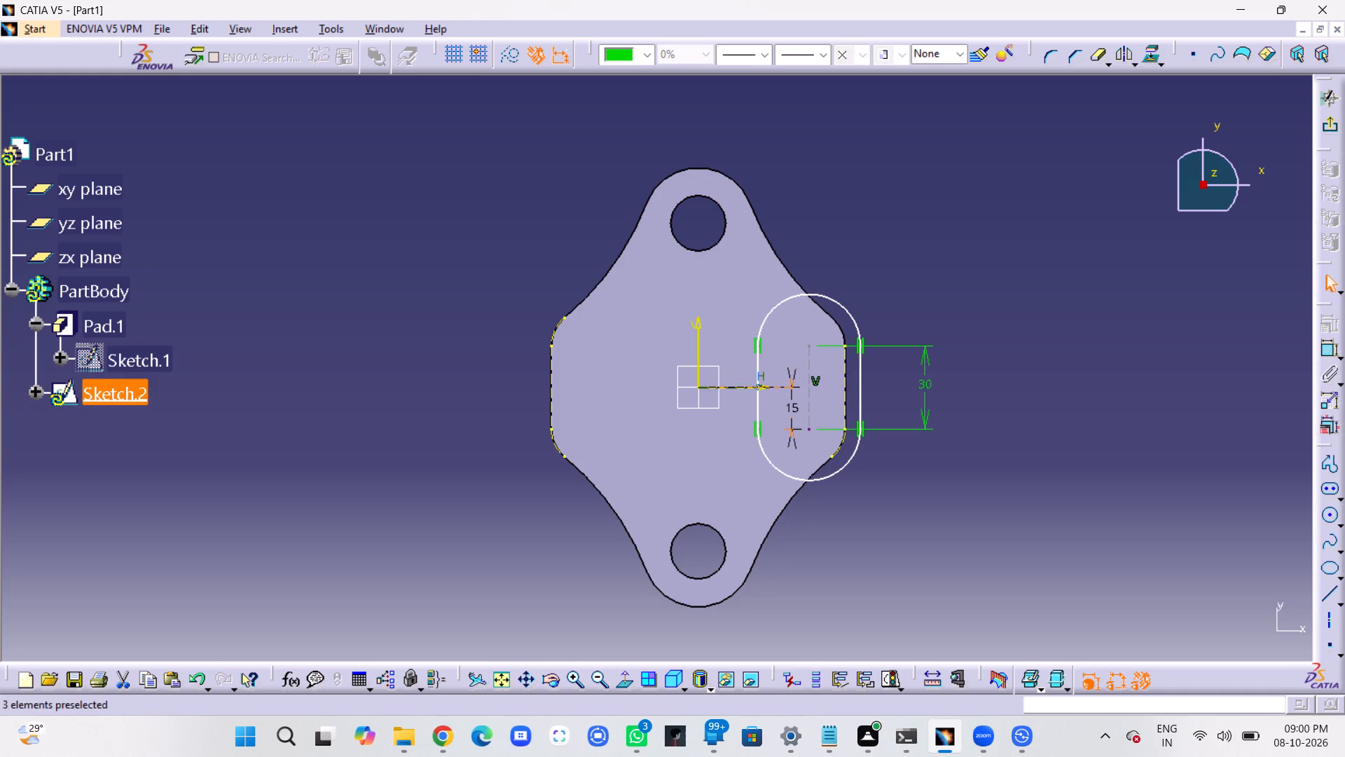
pyautogui.moveTo(789, 395); pyautogui.dragTo(730, 410)
pyautogui.click(1344, 378)
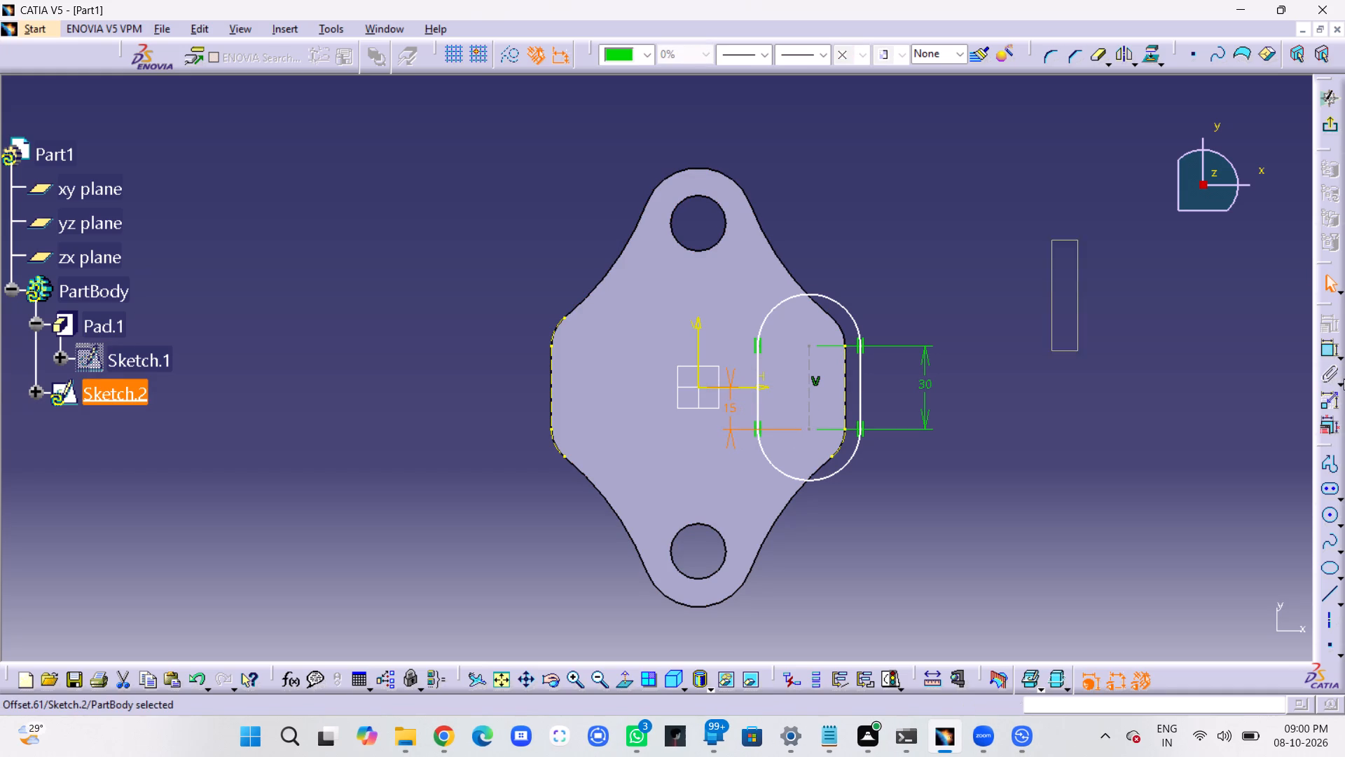
pyautogui.click(1174, 378)
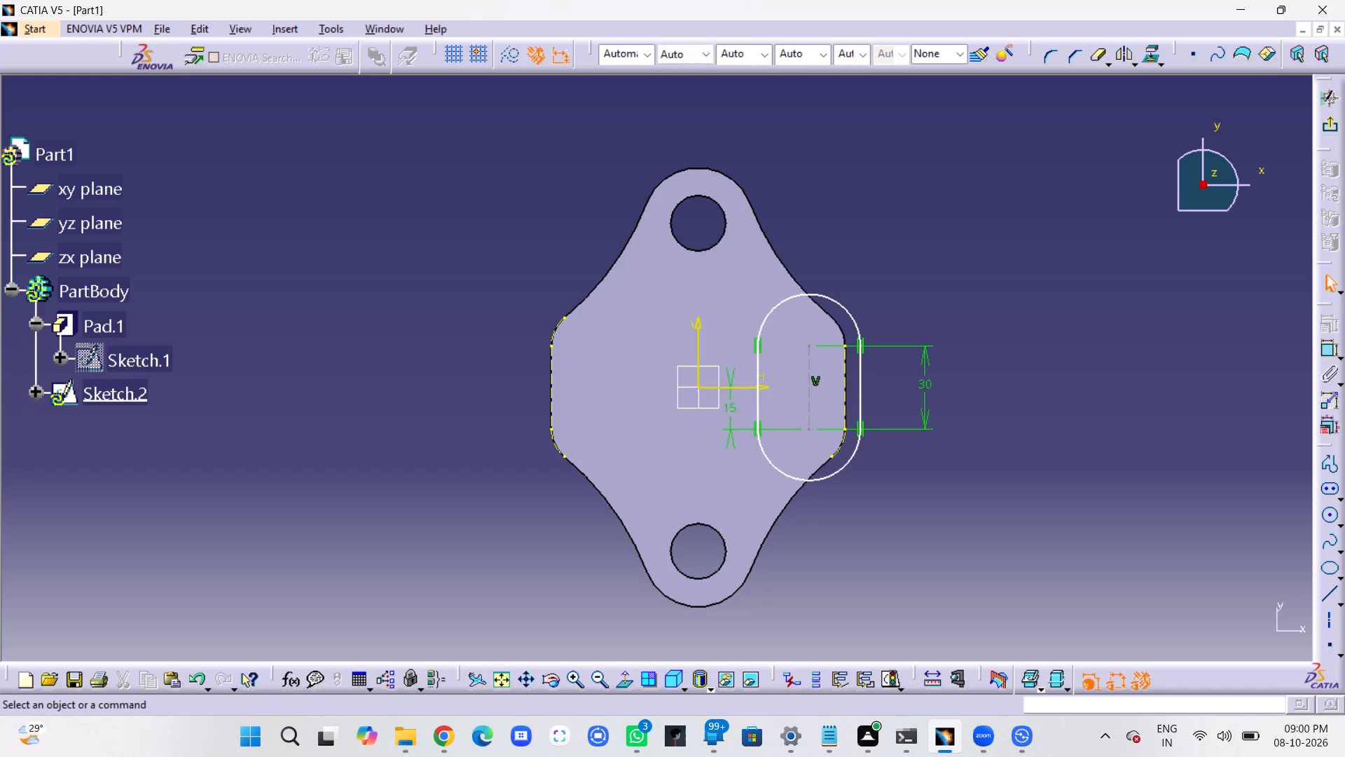
# Convert the elongated hole's vertical centerline from a construction to a standard element.
pyautogui.click(811, 366)
pyautogui.click(518, 58)
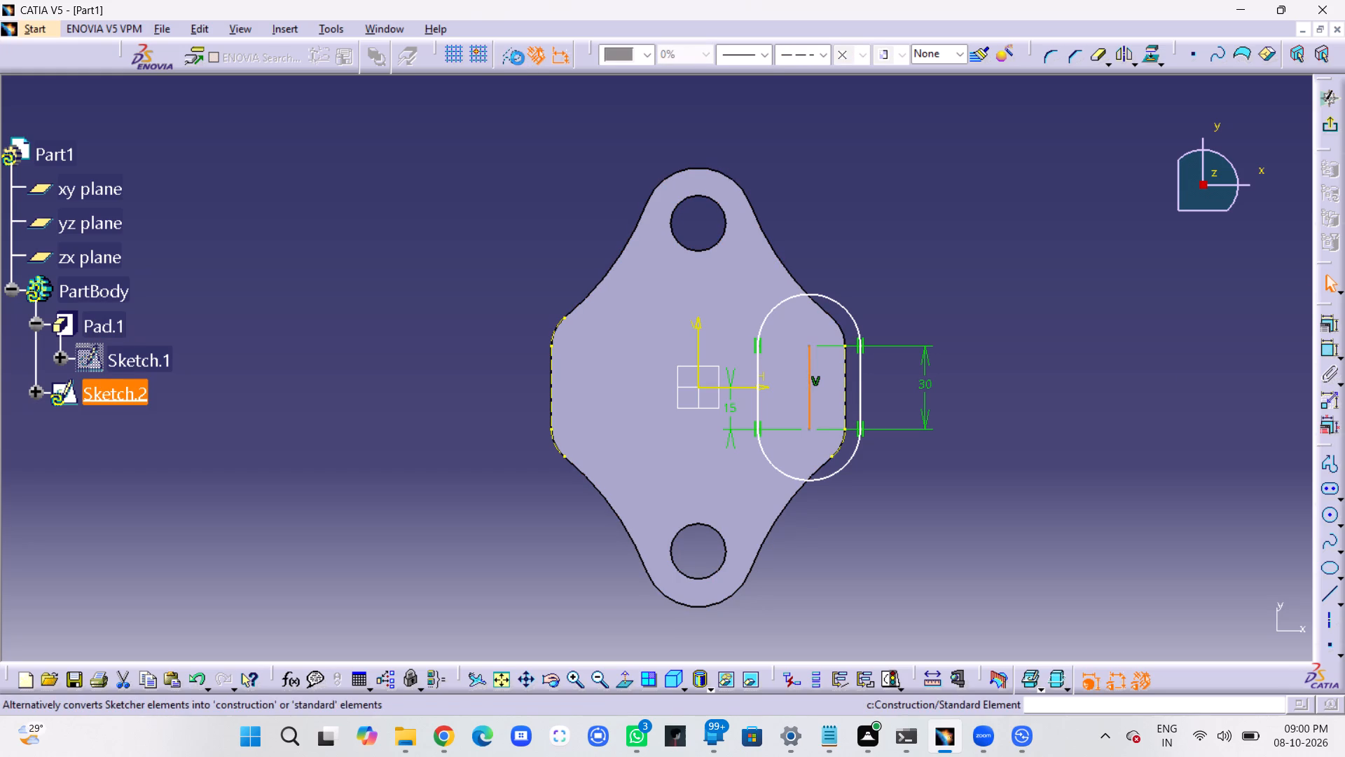
pyautogui.click(1032, 239)
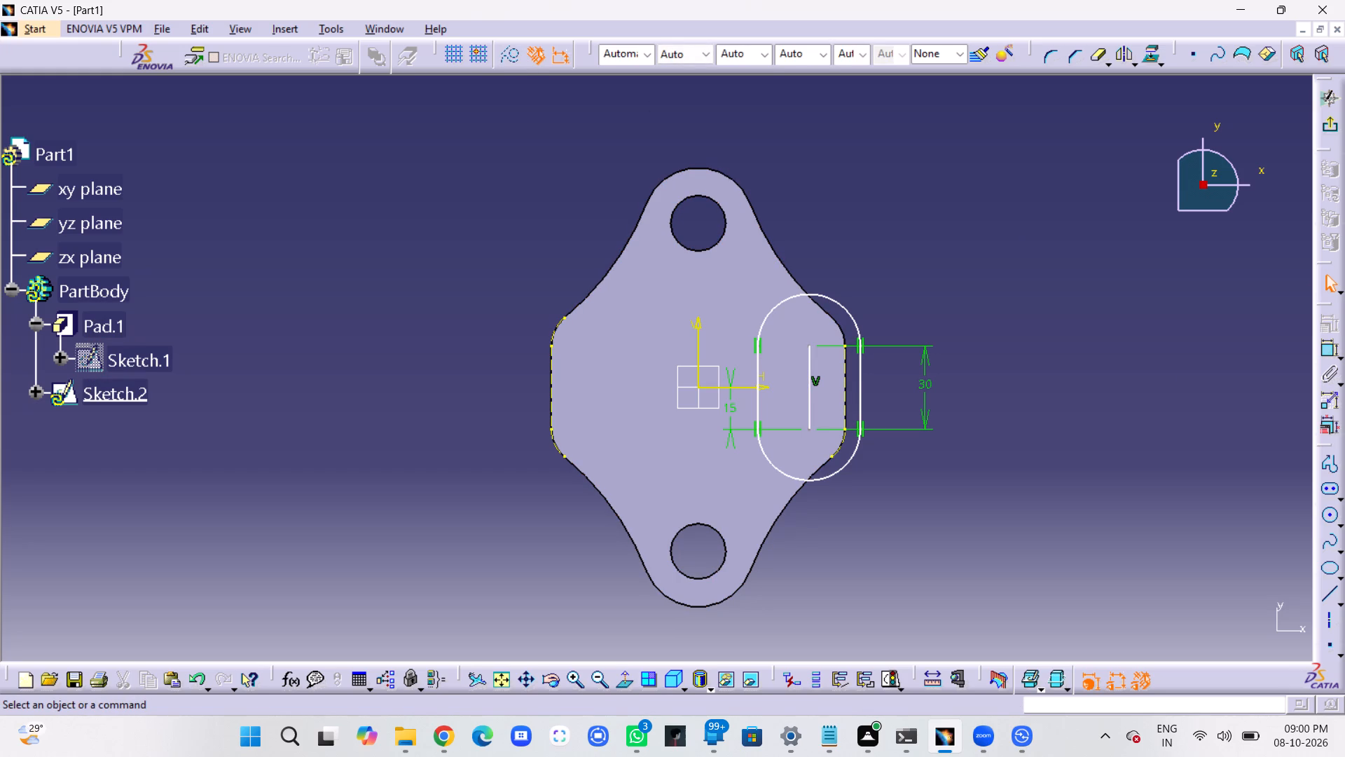
pyautogui.click(1032, 258)
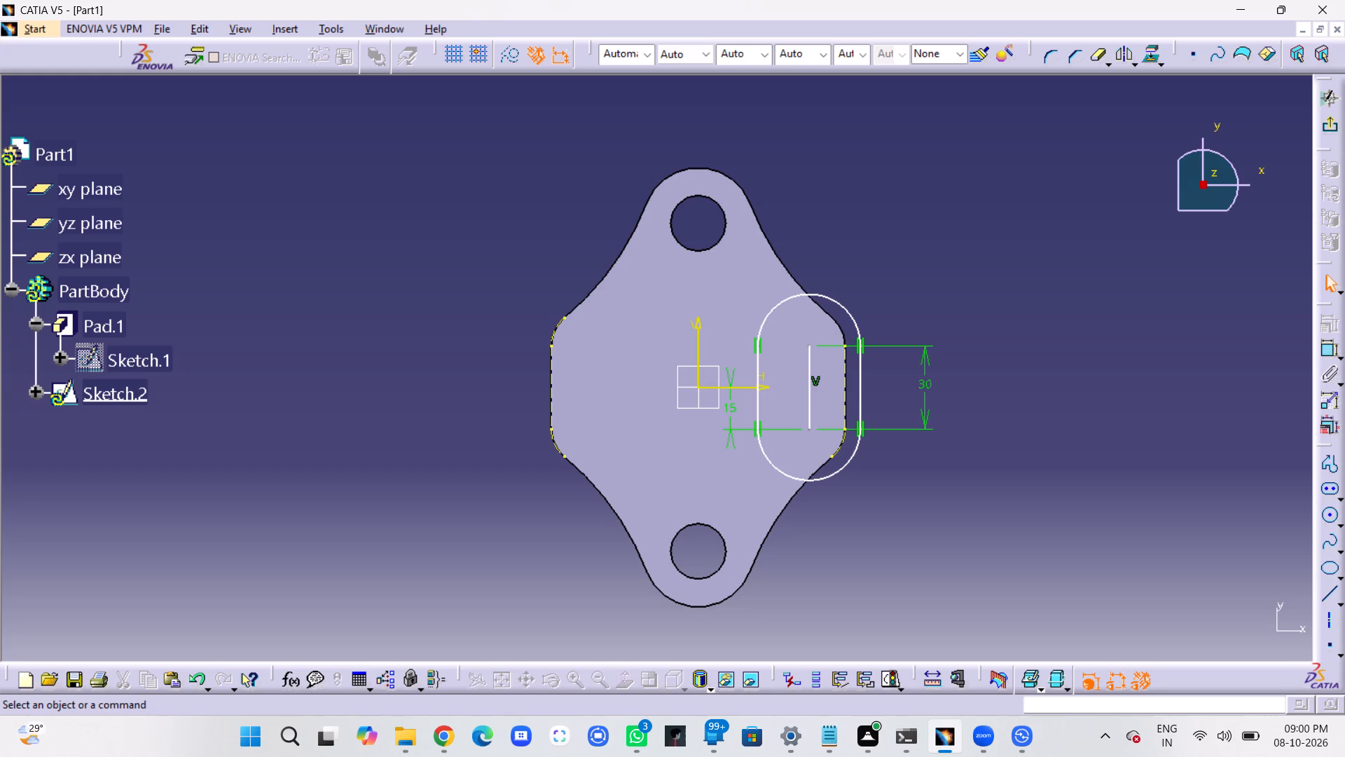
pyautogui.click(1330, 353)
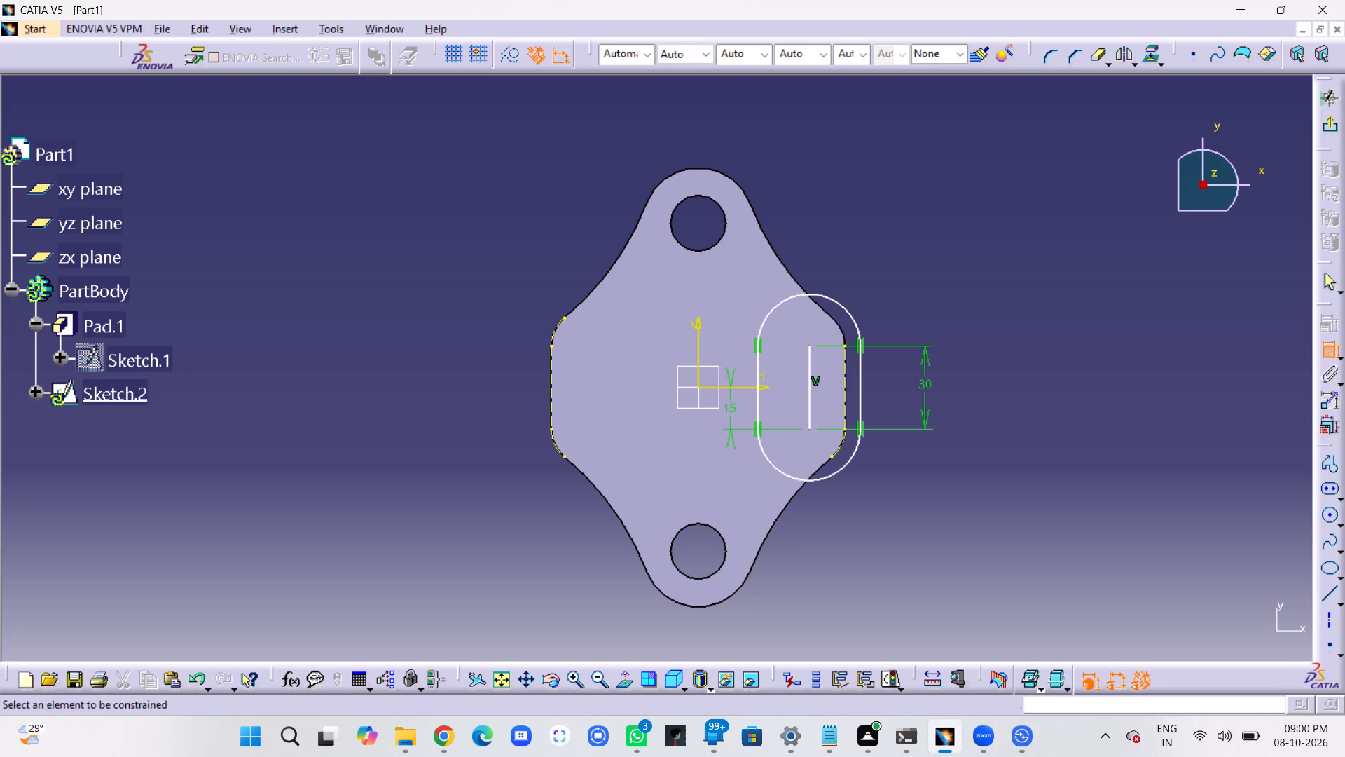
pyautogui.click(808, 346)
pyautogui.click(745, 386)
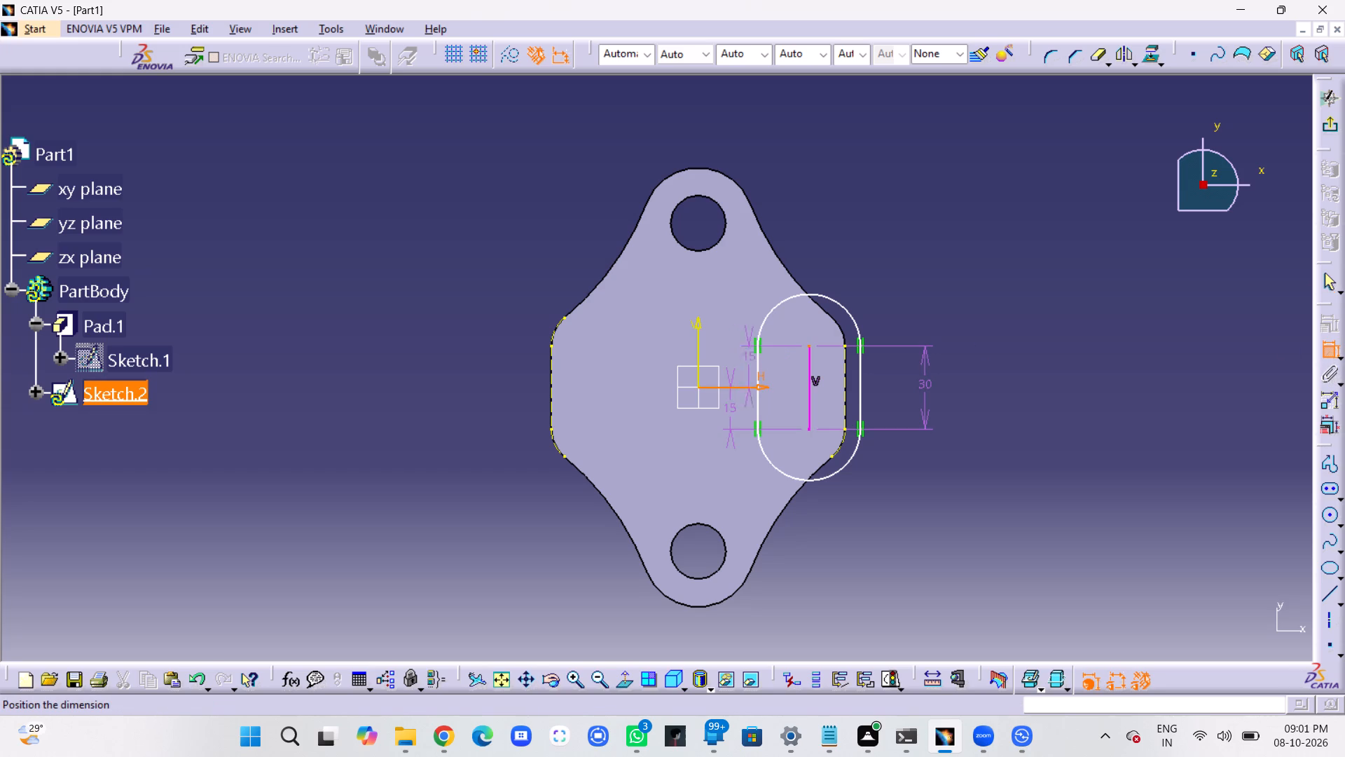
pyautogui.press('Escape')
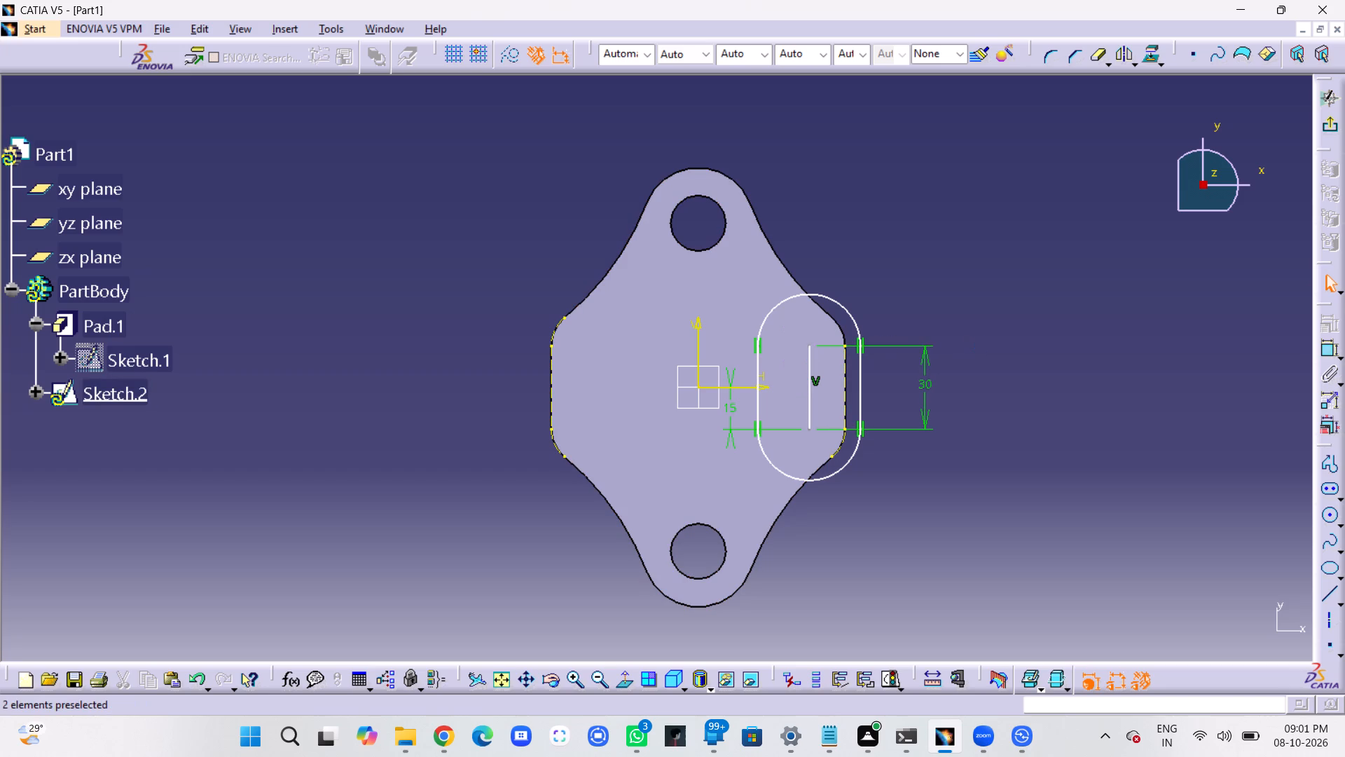
# Add a radius constraint to the elongated hole's upper arc and set it to 13 mm.
pyautogui.click(1328, 346)
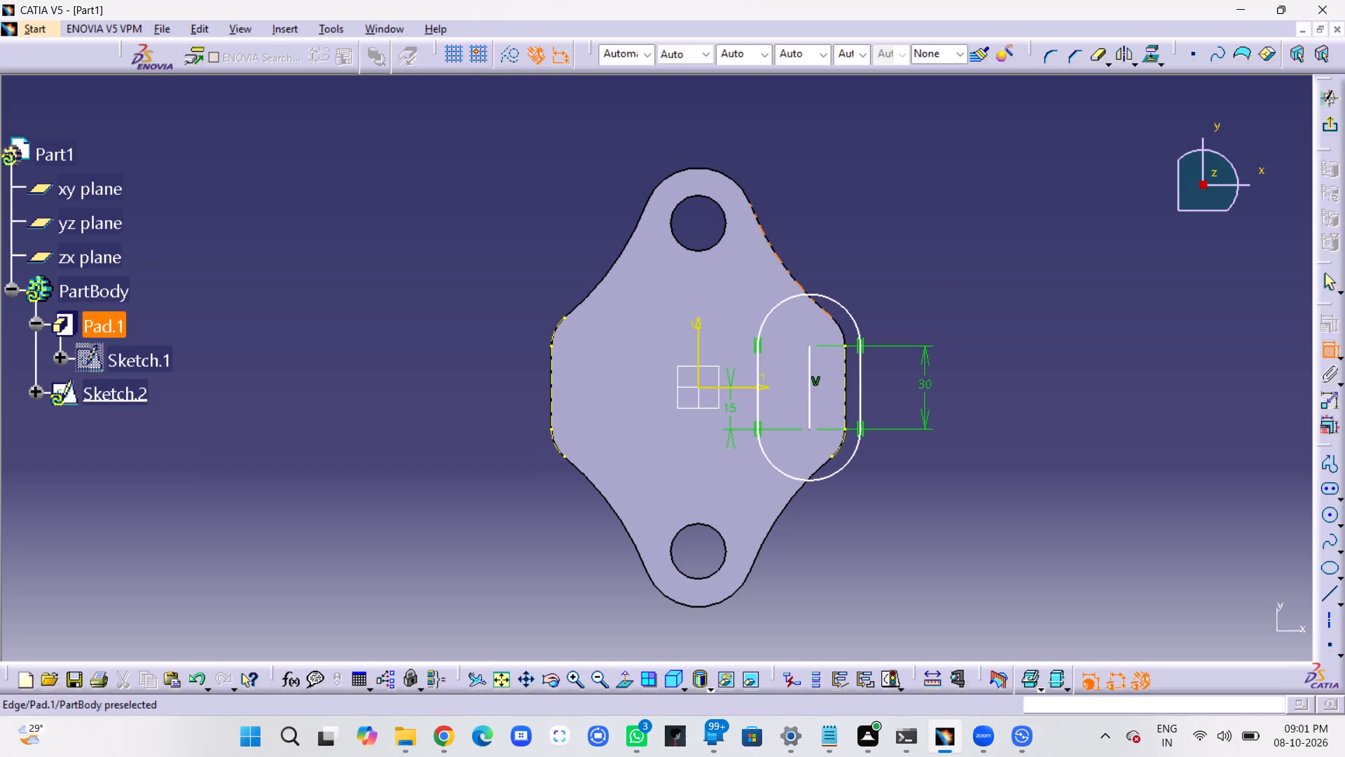
pyautogui.click(811, 294)
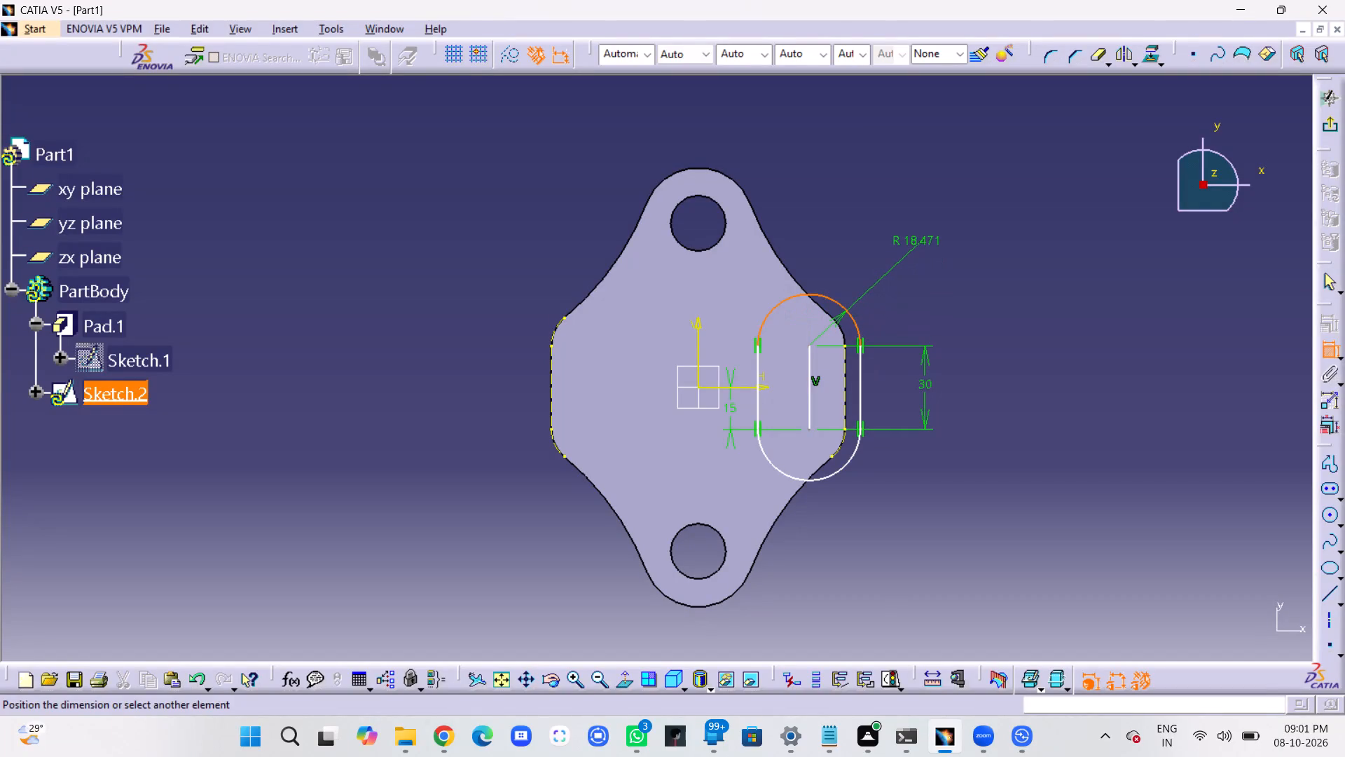
pyautogui.click(916, 239)
pyautogui.doubleClick(918, 238)
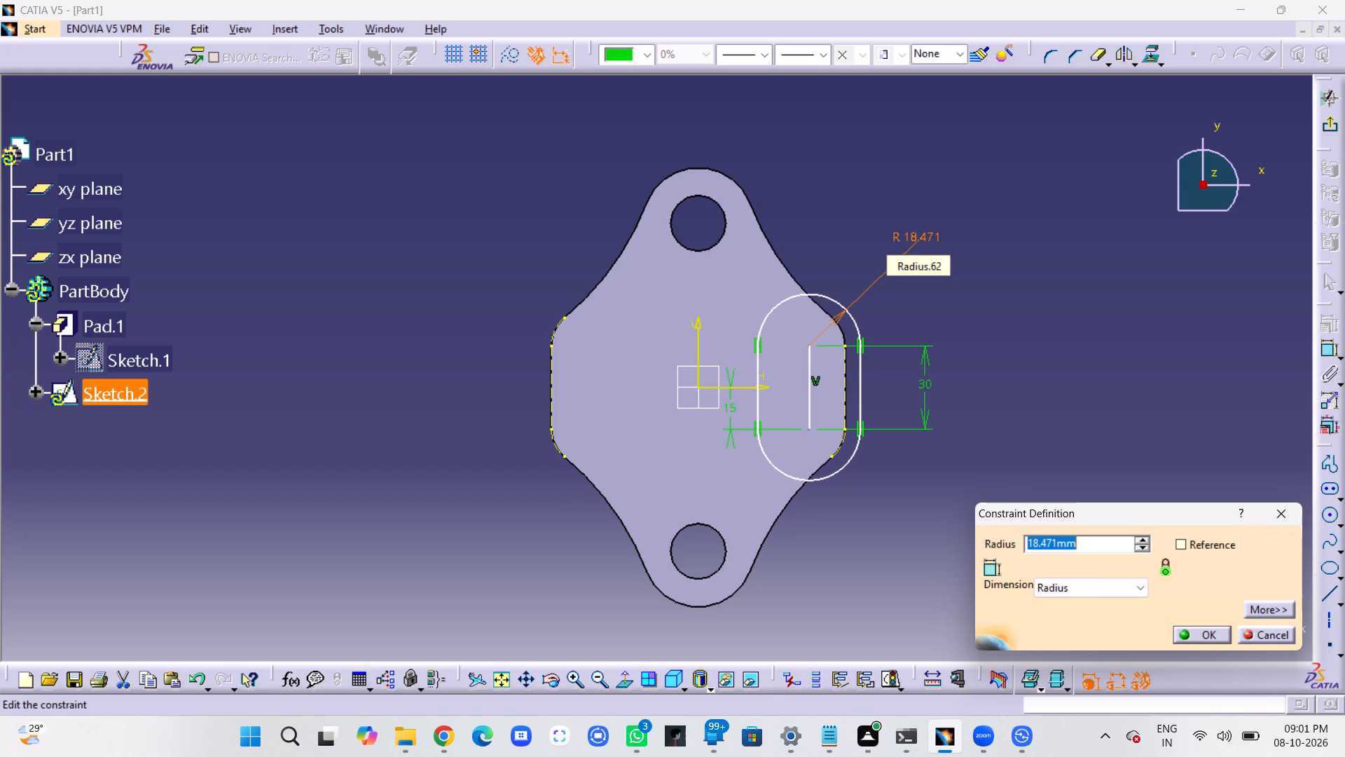
pyautogui.write('13')
pyautogui.press('Return')
pyautogui.click(976, 313)
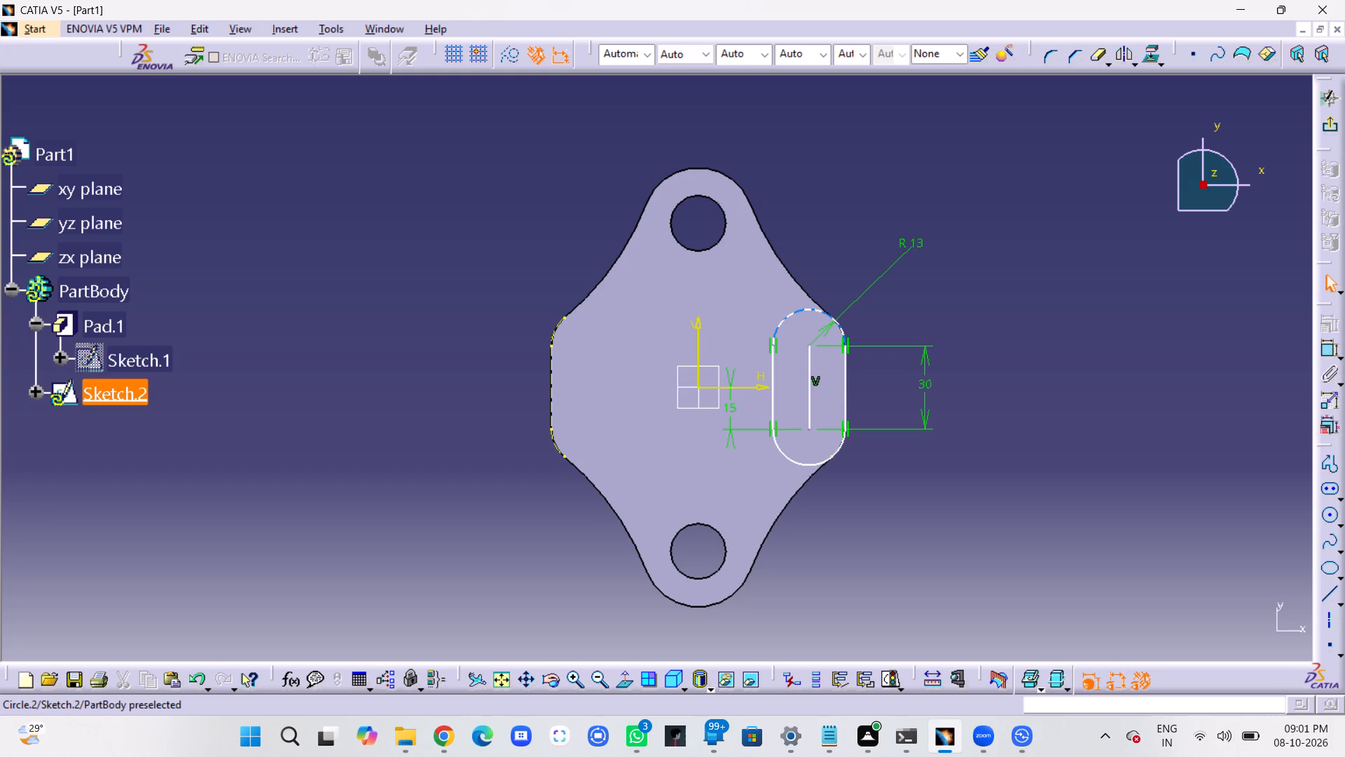
pyautogui.click(991, 327)
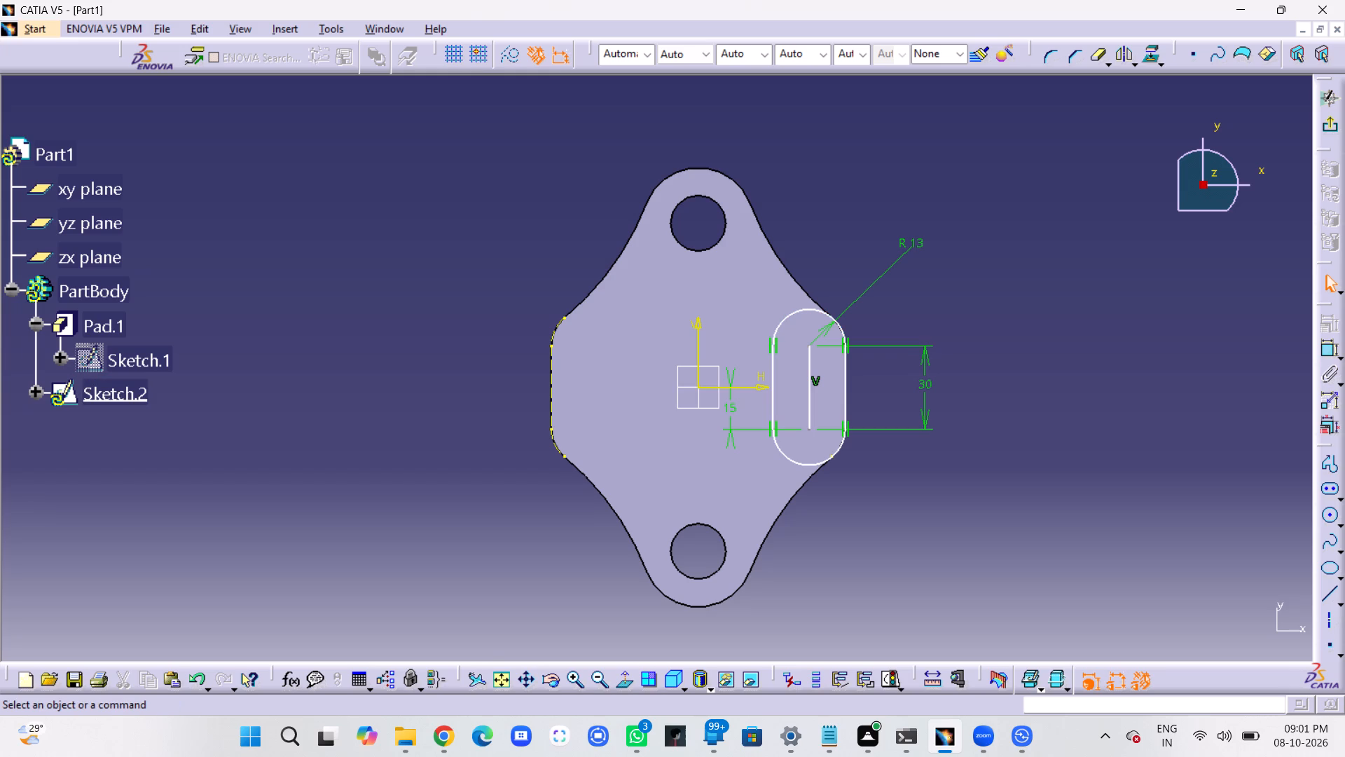
# Undo the 13 mm radius value on the elongated hole's upper arc and delete that radius constraint.
pyautogui.hotkey('ctrl', 'z')
pyautogui.hotkey('ctrl', 'z')
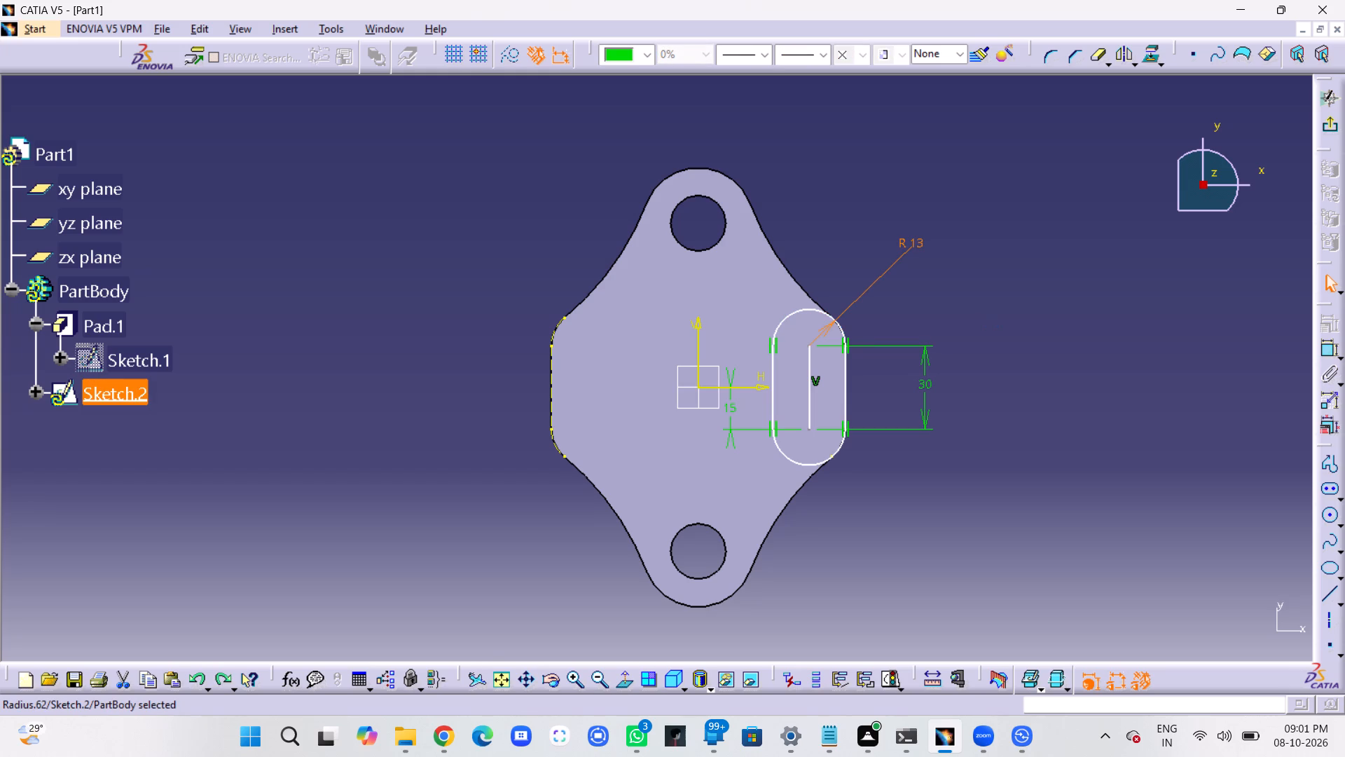
pyautogui.hotkey('ctrl', 'z')
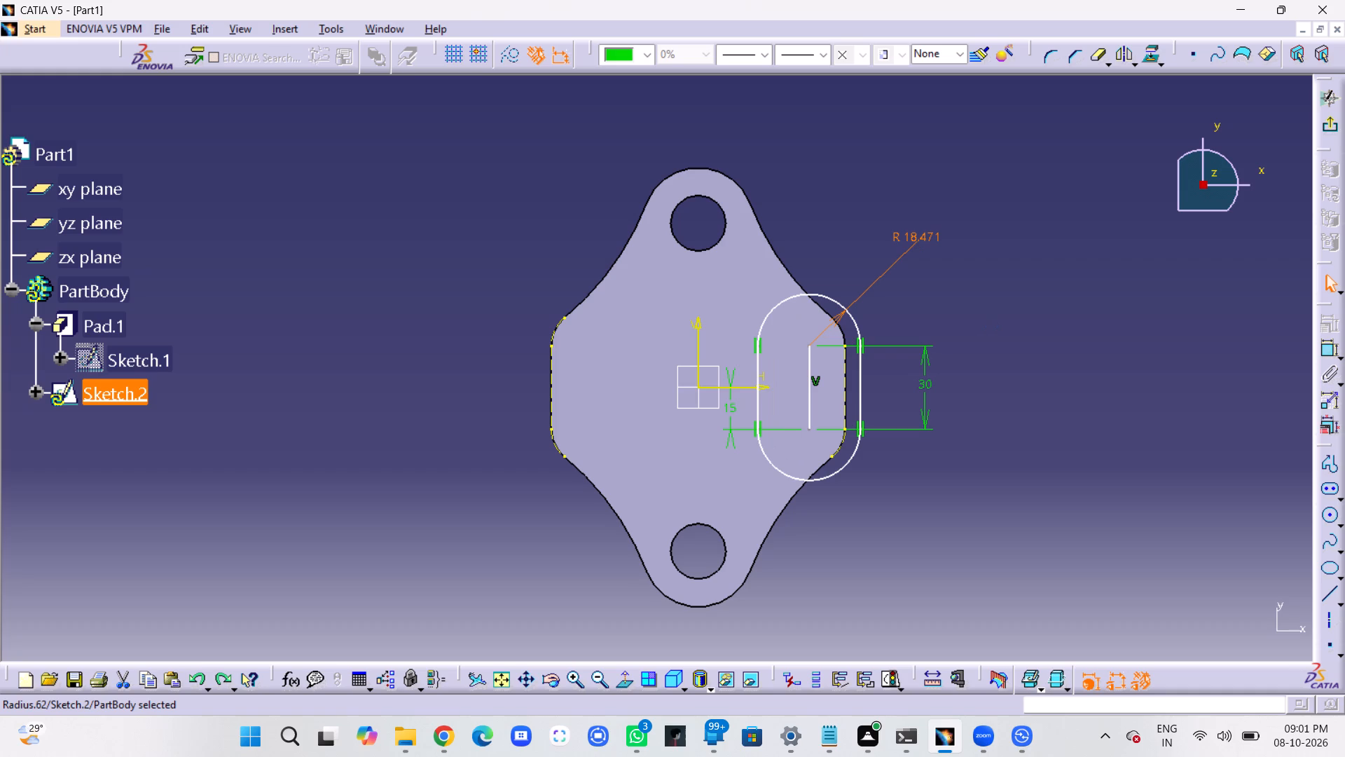
pyautogui.click(932, 237)
pyautogui.press('Delete')
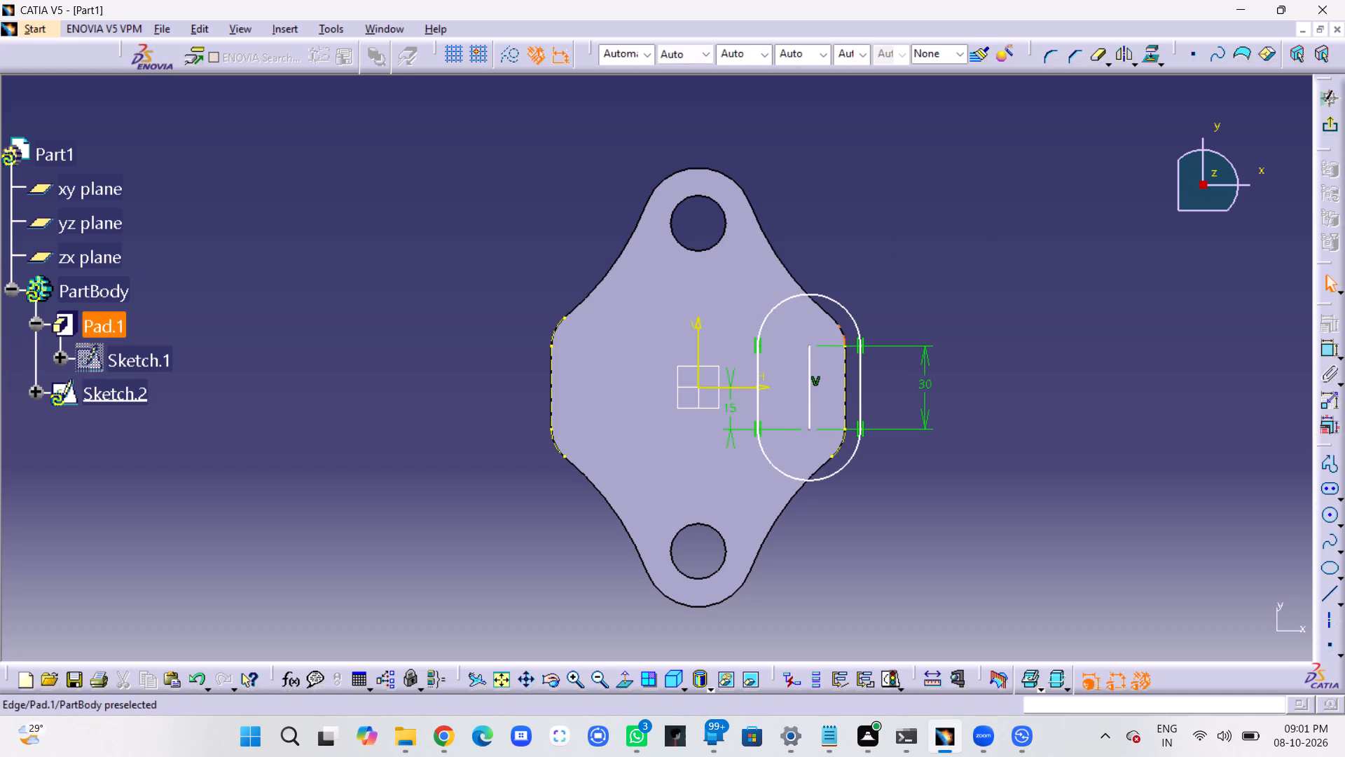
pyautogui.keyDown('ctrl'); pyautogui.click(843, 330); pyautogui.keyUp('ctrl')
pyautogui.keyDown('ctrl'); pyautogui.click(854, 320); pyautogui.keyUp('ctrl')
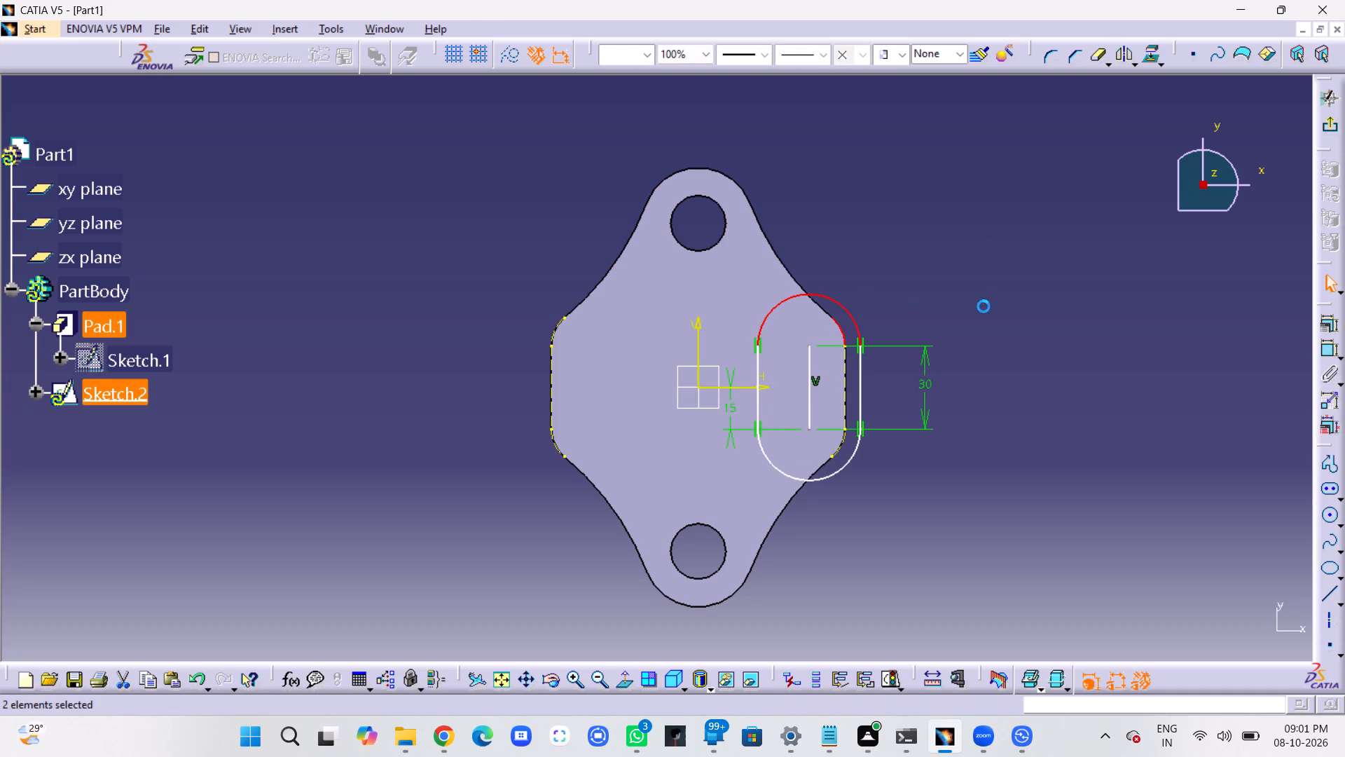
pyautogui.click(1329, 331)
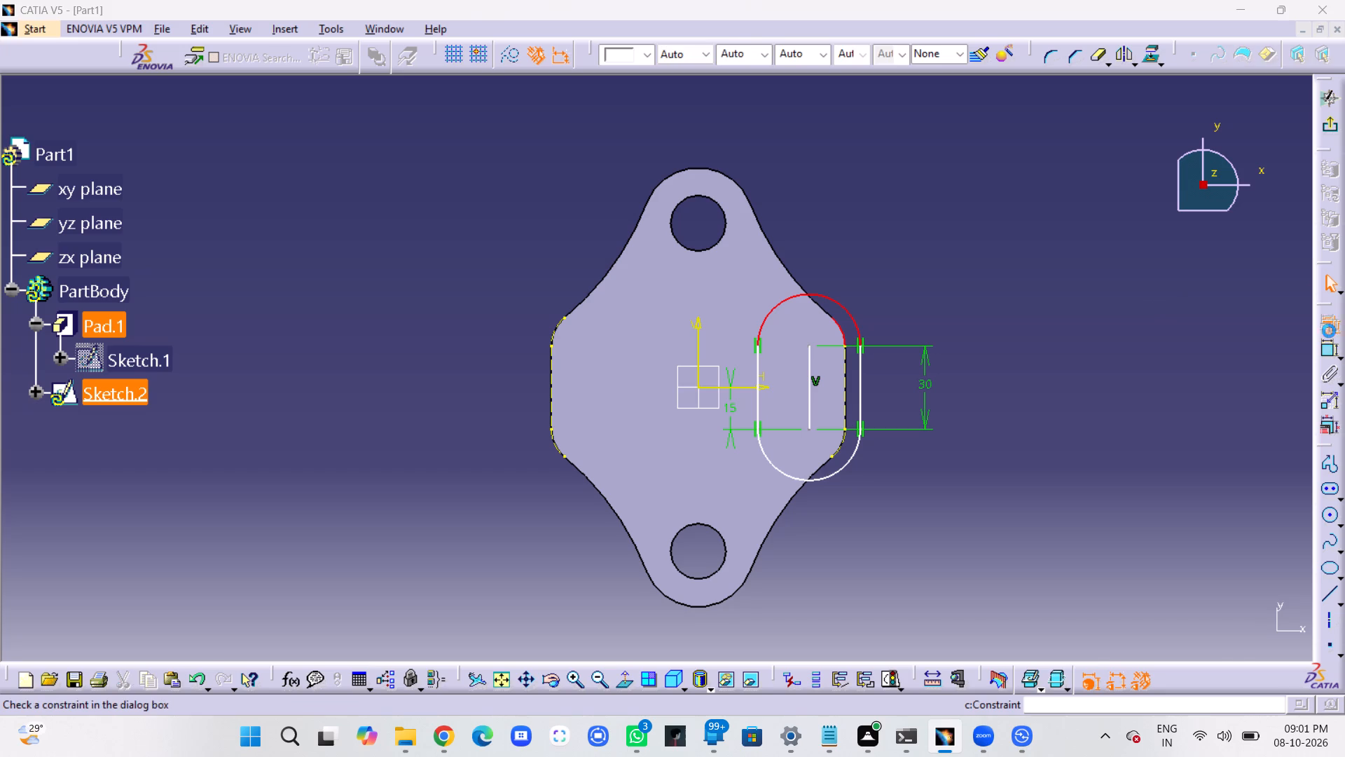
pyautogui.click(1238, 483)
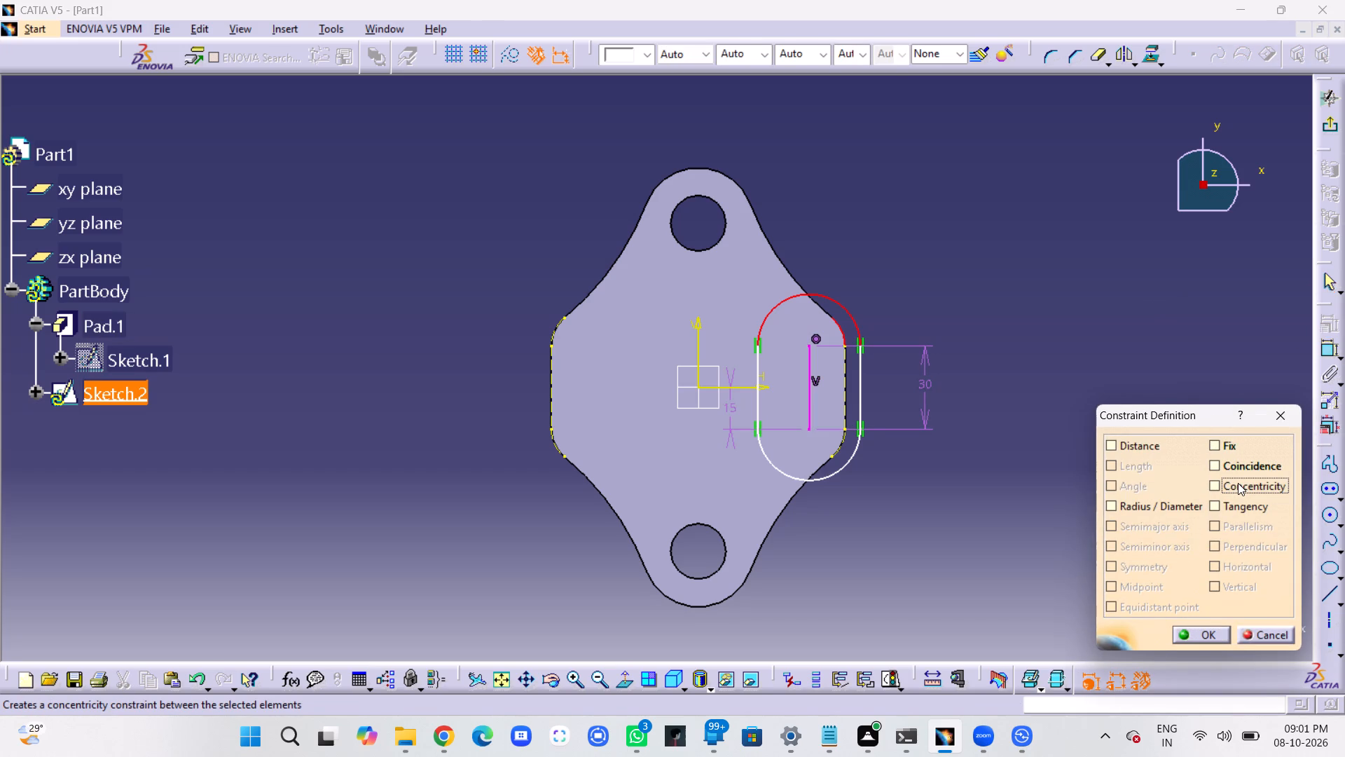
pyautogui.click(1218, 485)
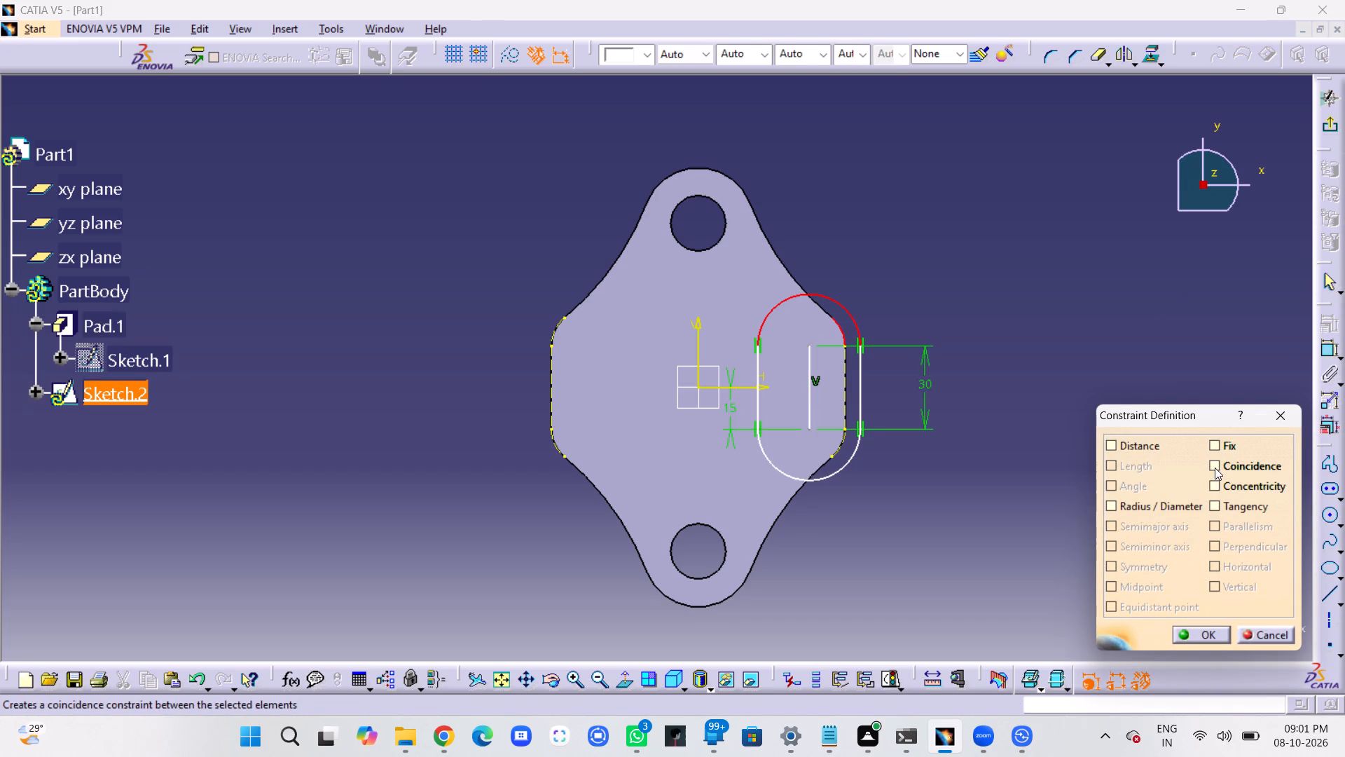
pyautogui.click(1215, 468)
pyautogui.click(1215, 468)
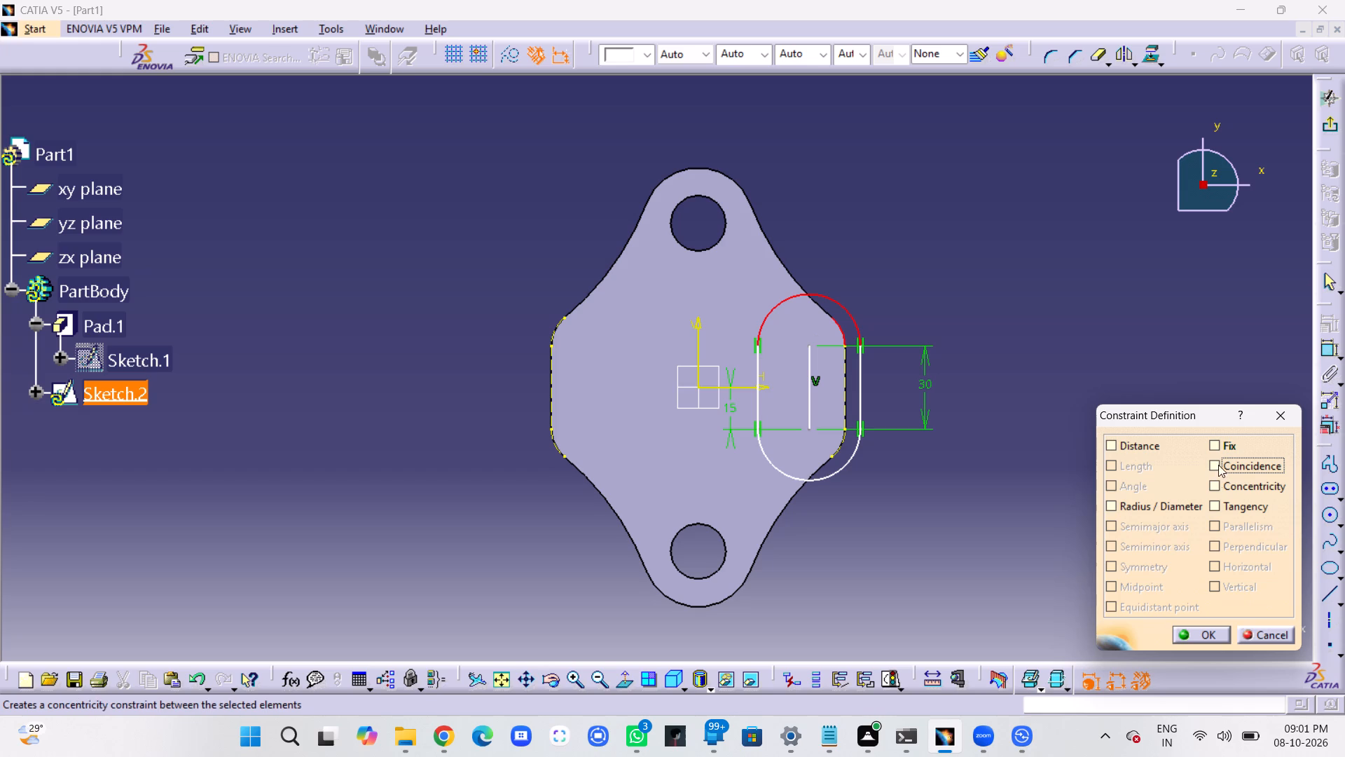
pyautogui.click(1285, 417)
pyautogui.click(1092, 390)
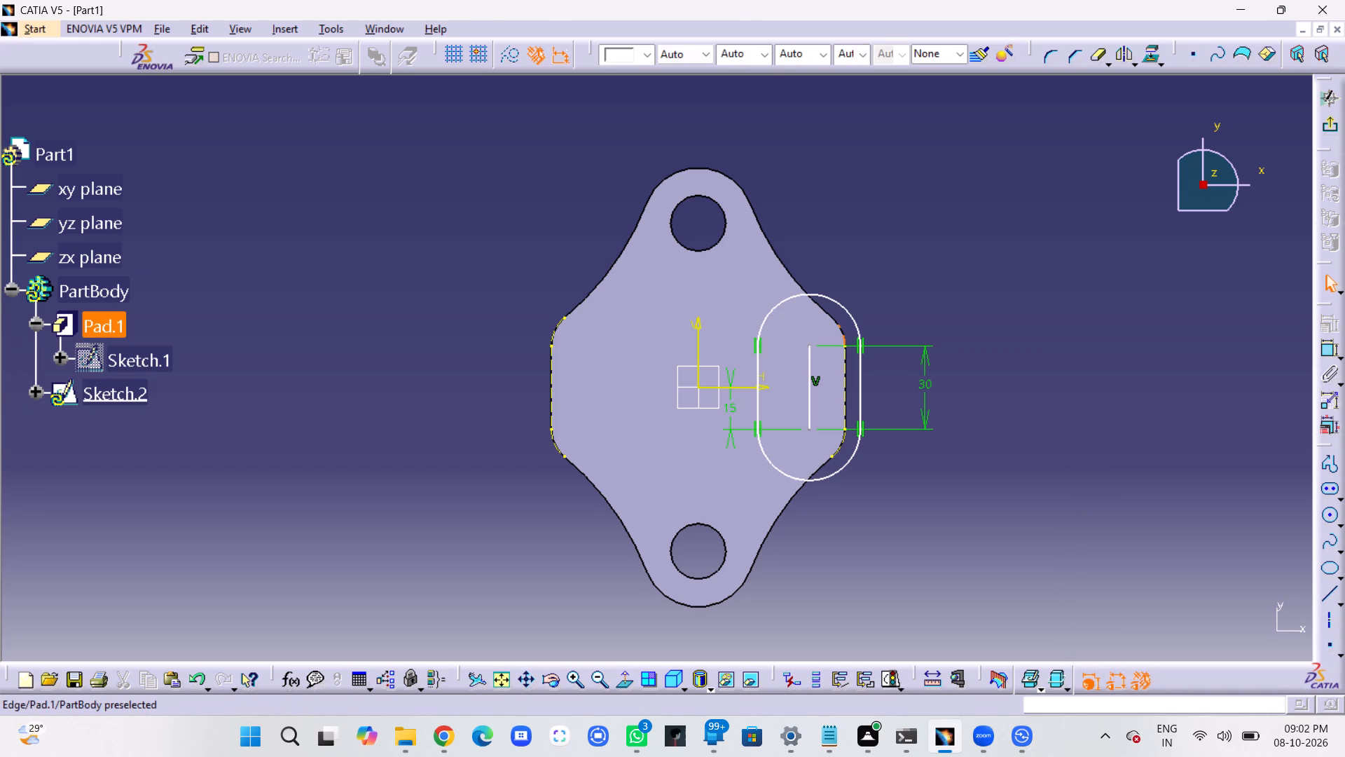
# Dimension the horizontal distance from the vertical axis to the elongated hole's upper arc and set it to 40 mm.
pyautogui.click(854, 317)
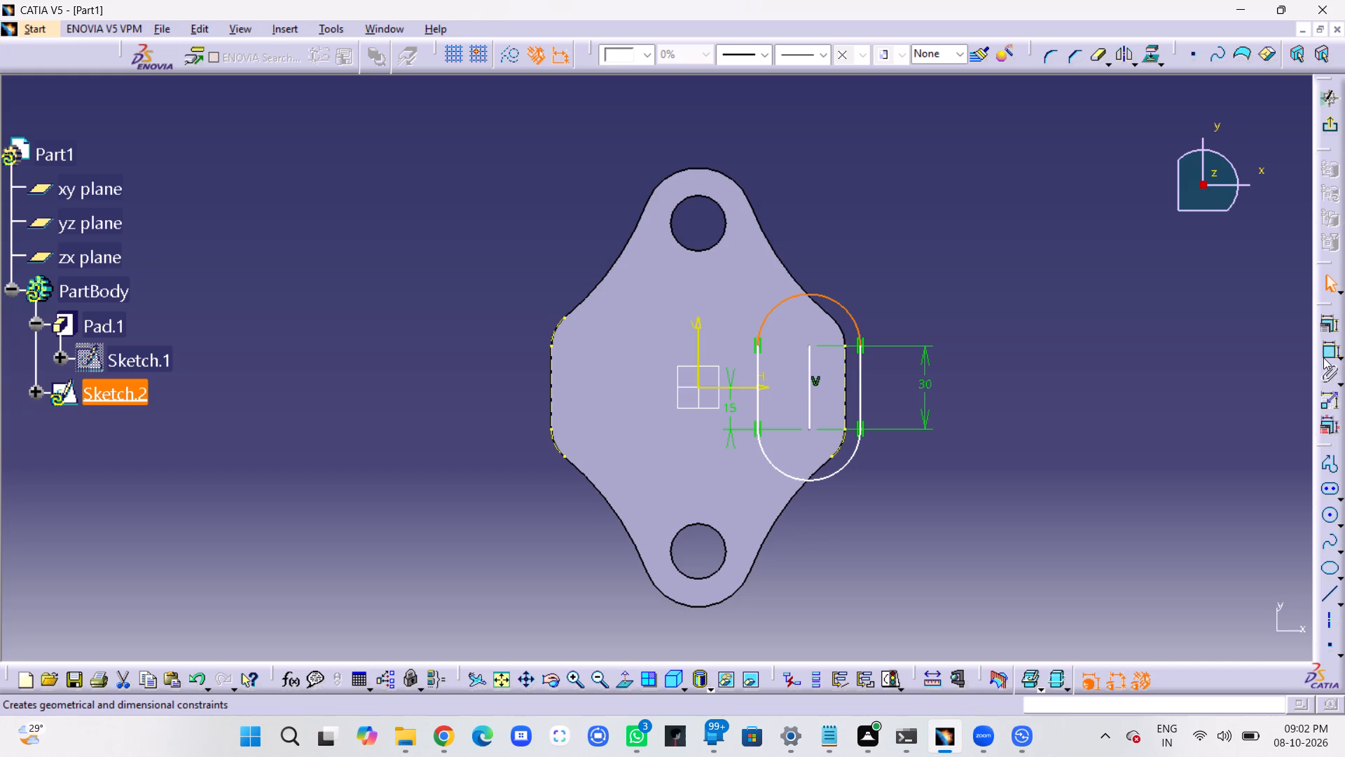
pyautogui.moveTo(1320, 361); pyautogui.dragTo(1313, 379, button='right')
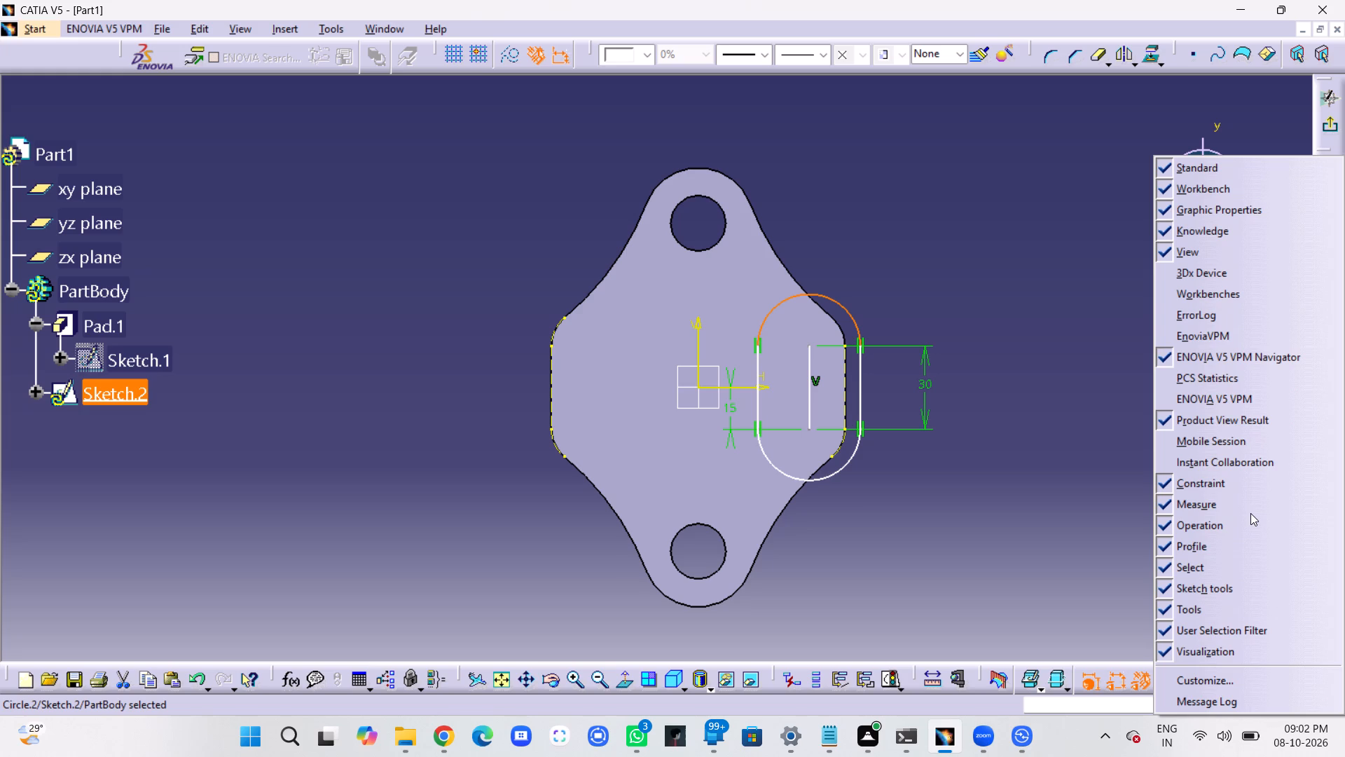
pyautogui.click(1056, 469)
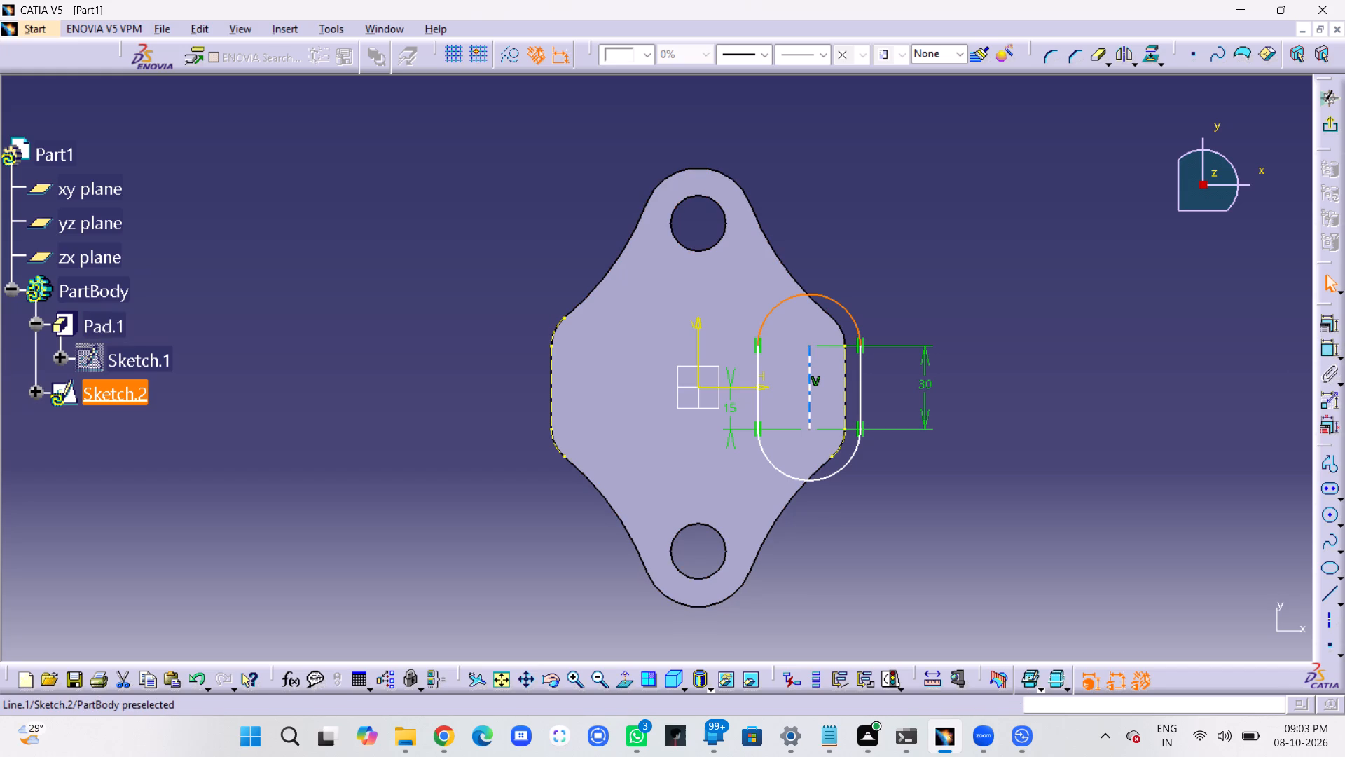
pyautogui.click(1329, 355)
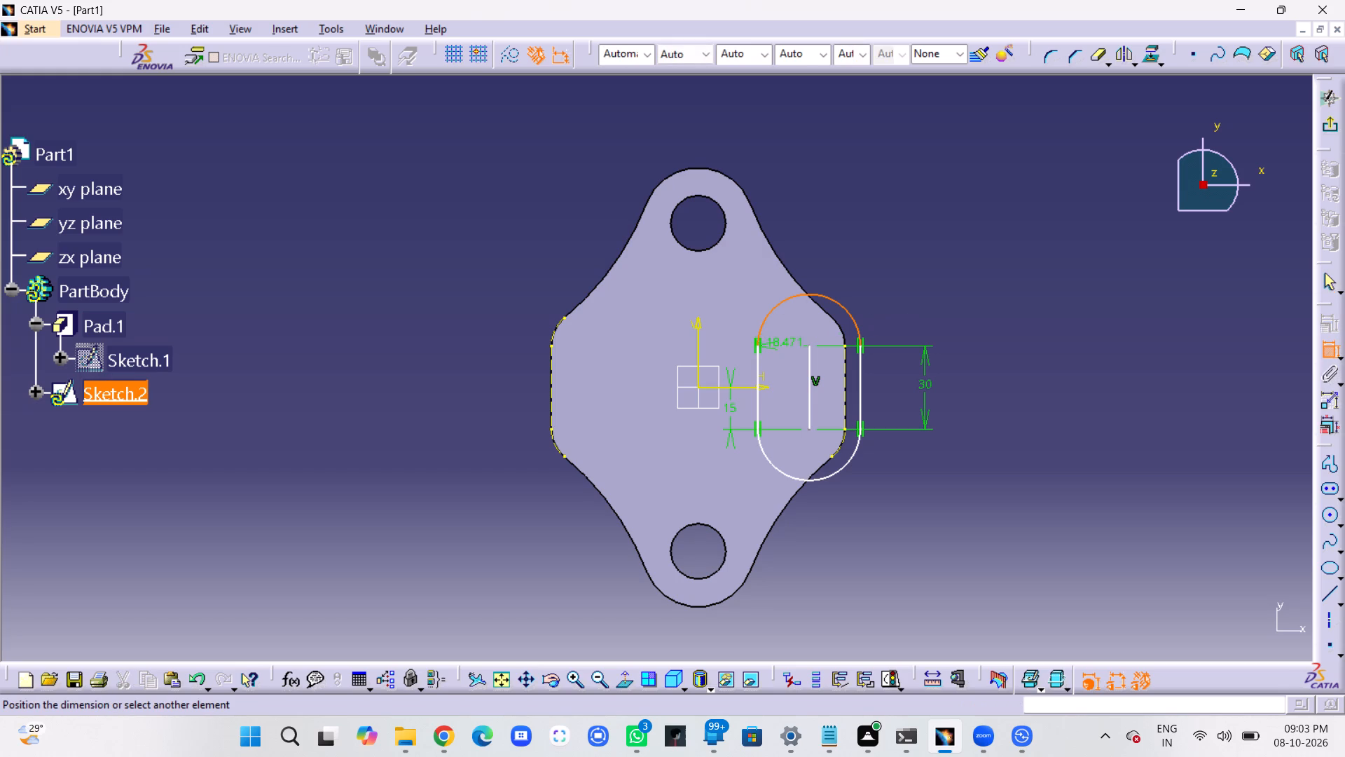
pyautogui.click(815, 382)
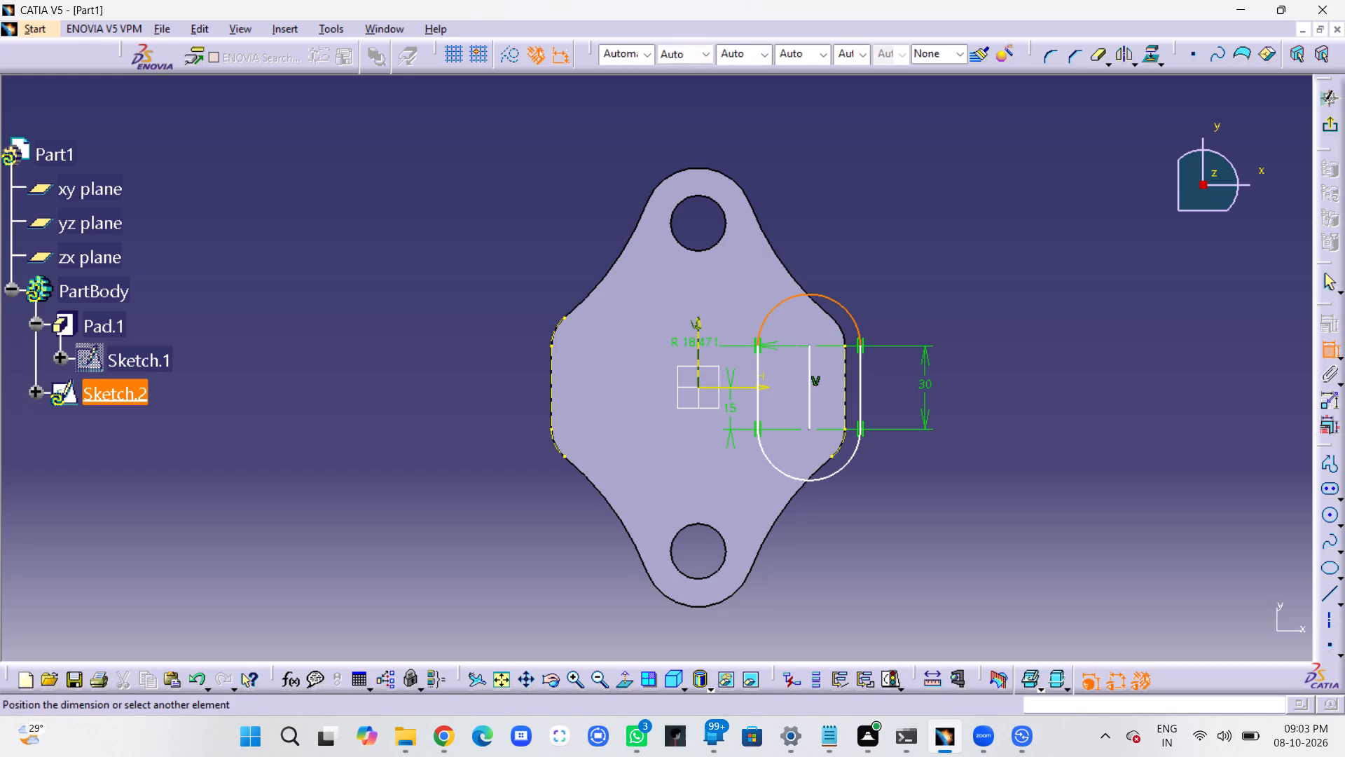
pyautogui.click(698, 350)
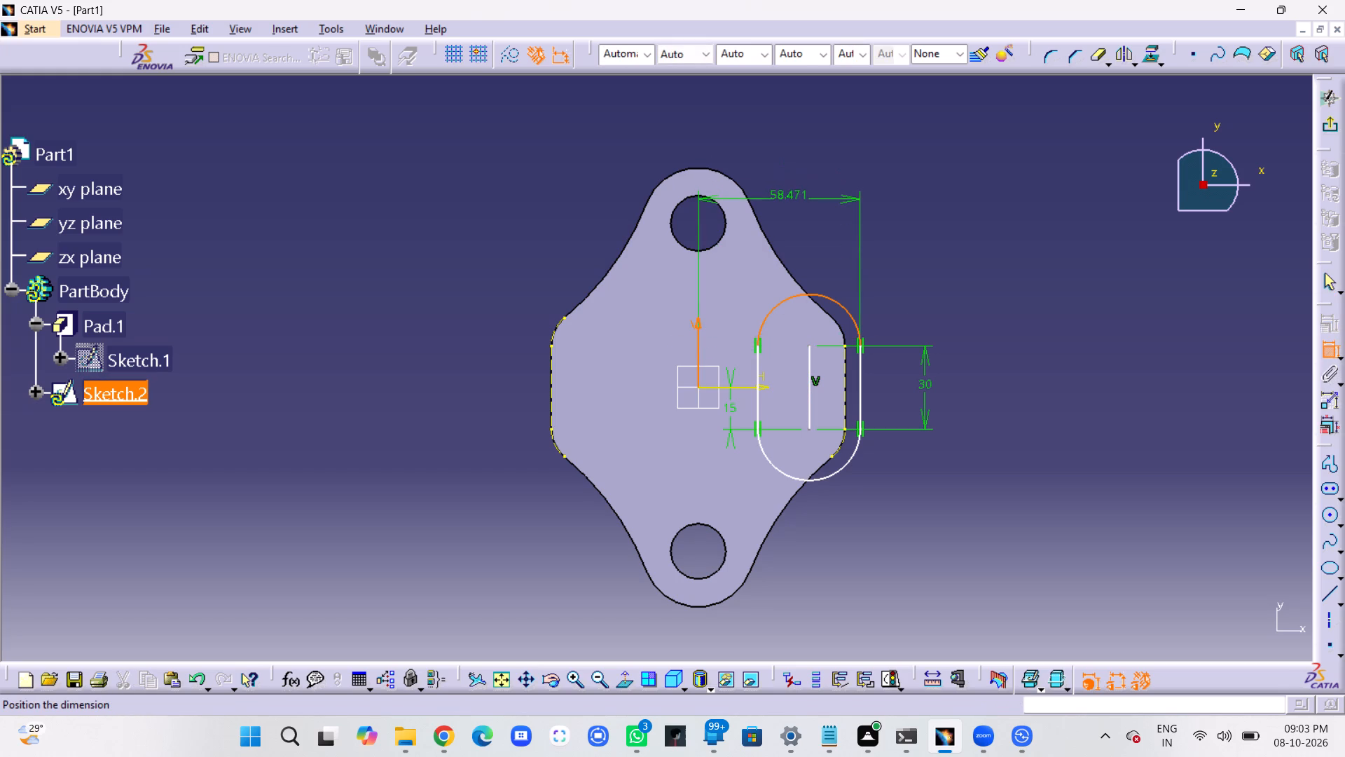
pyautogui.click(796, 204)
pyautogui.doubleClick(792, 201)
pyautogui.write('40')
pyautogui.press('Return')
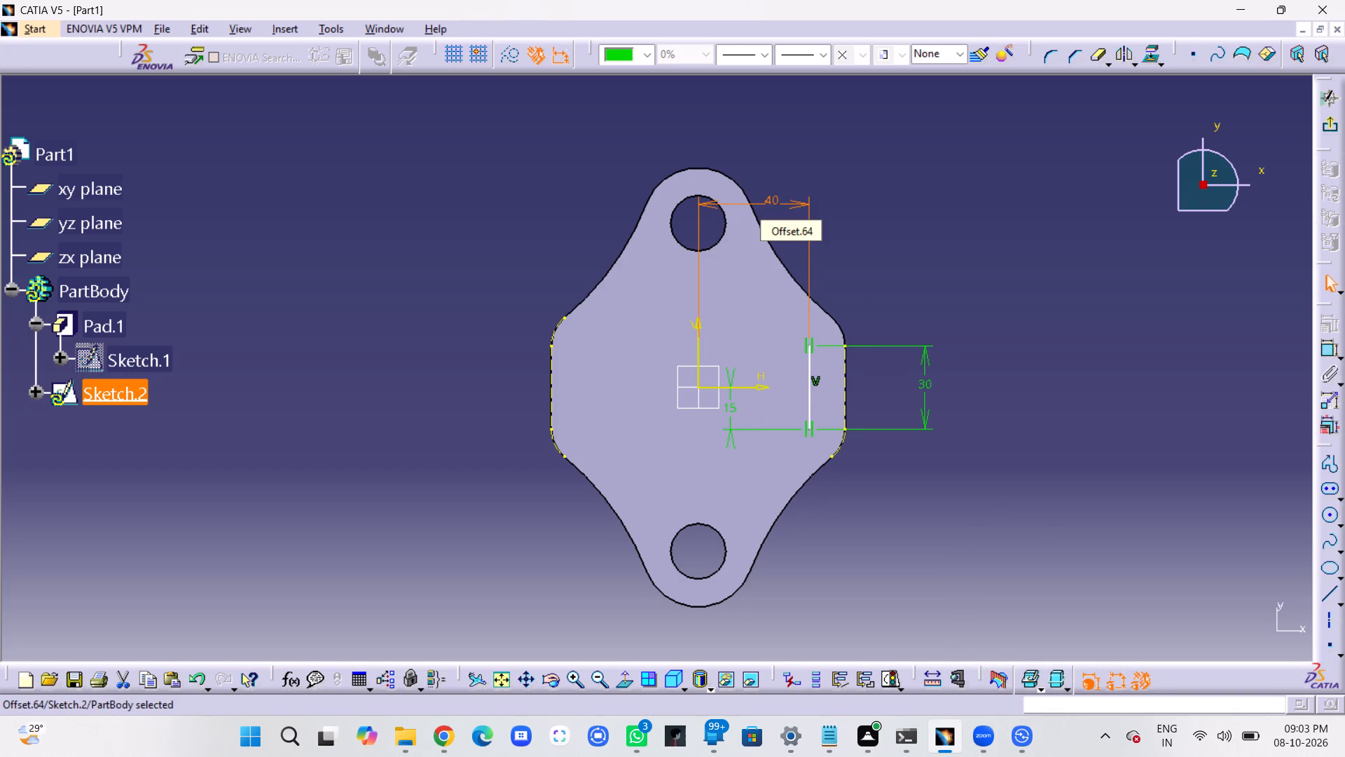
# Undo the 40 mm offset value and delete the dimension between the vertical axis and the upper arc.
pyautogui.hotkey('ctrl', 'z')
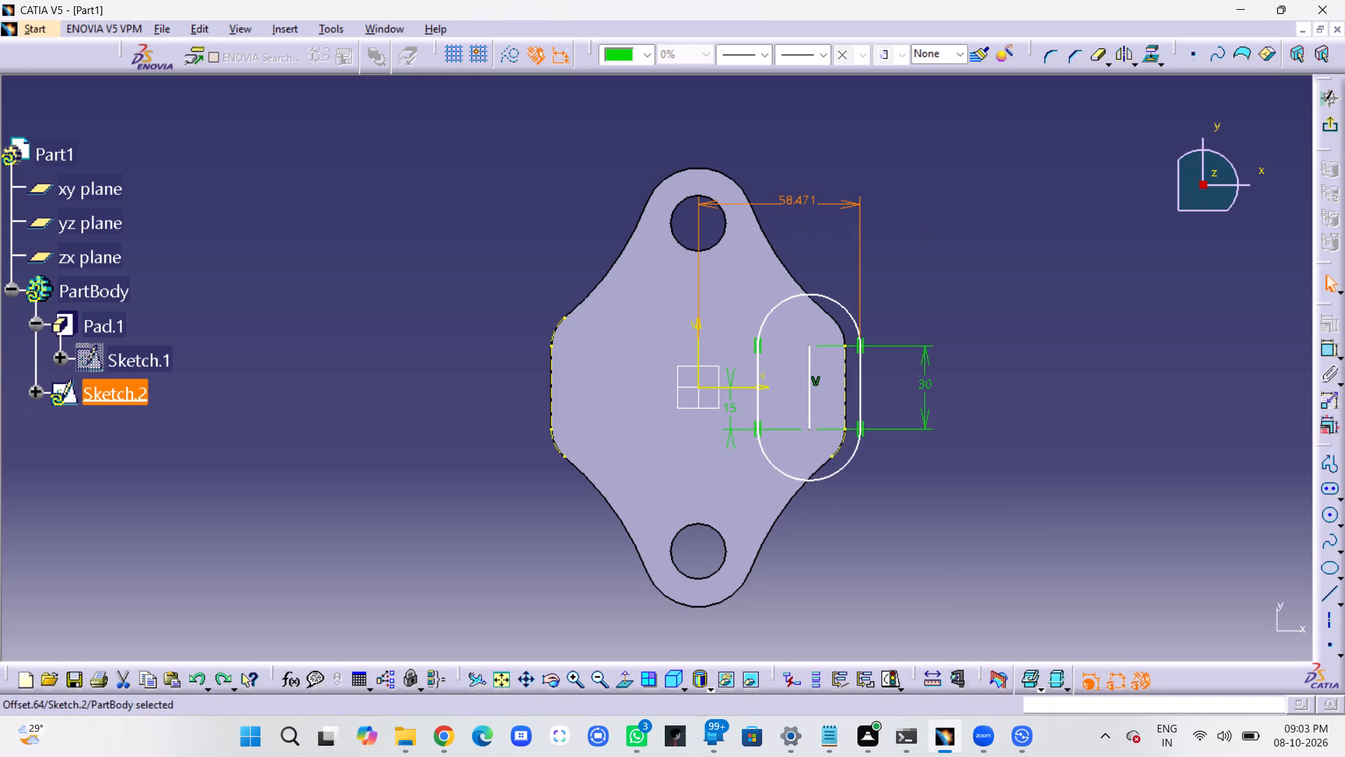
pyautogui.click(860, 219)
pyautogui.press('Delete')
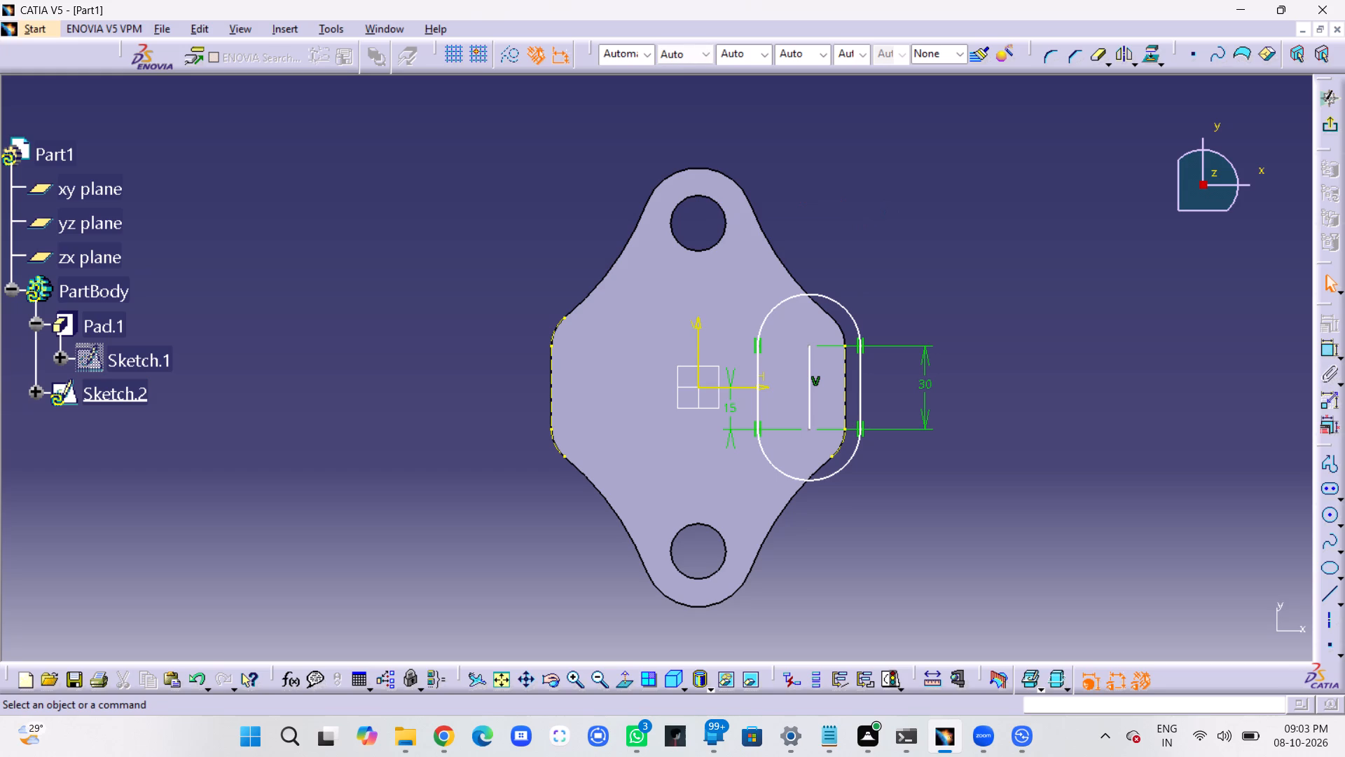
# Constrain the horizontal distance between the elongated hole's vertical centerline and the vertical axis, placing the dimension across the upper R10 hole.
pyautogui.click(1327, 350)
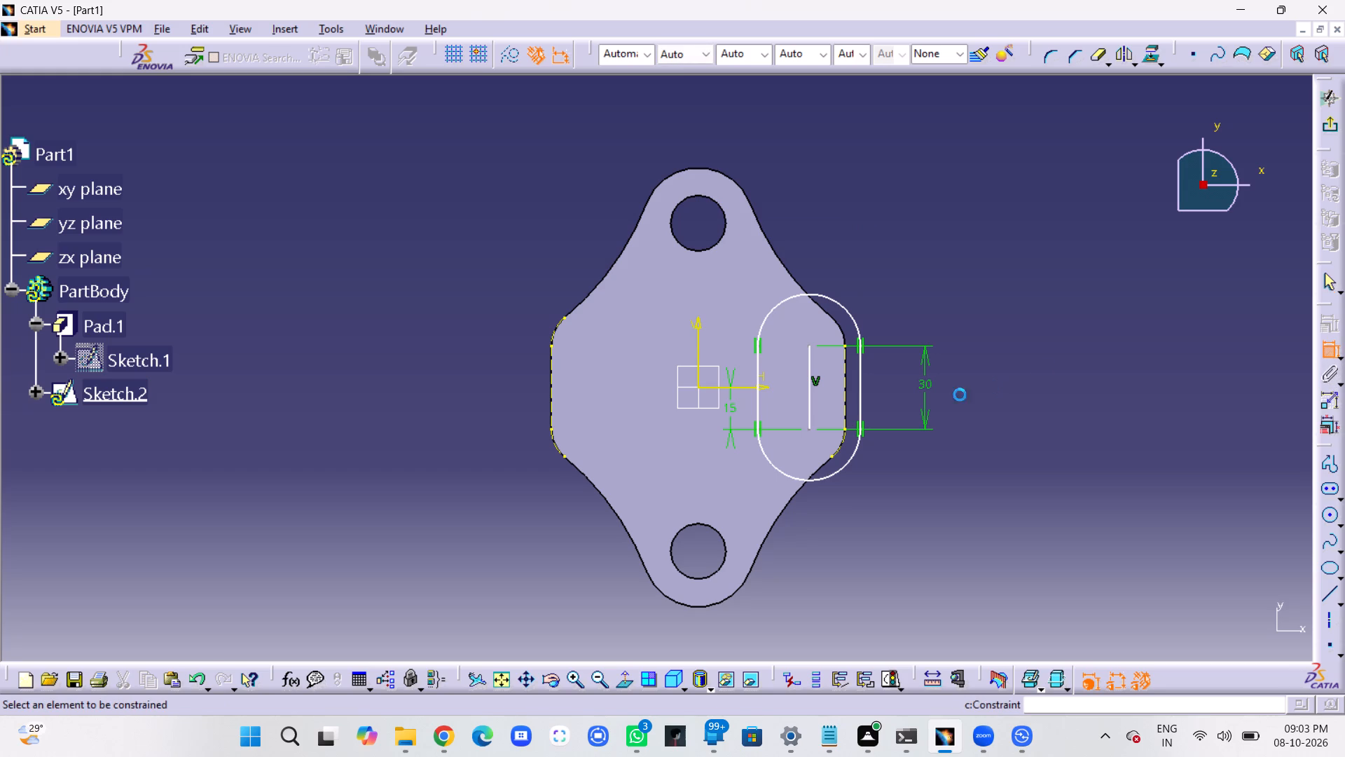
pyautogui.click(808, 395)
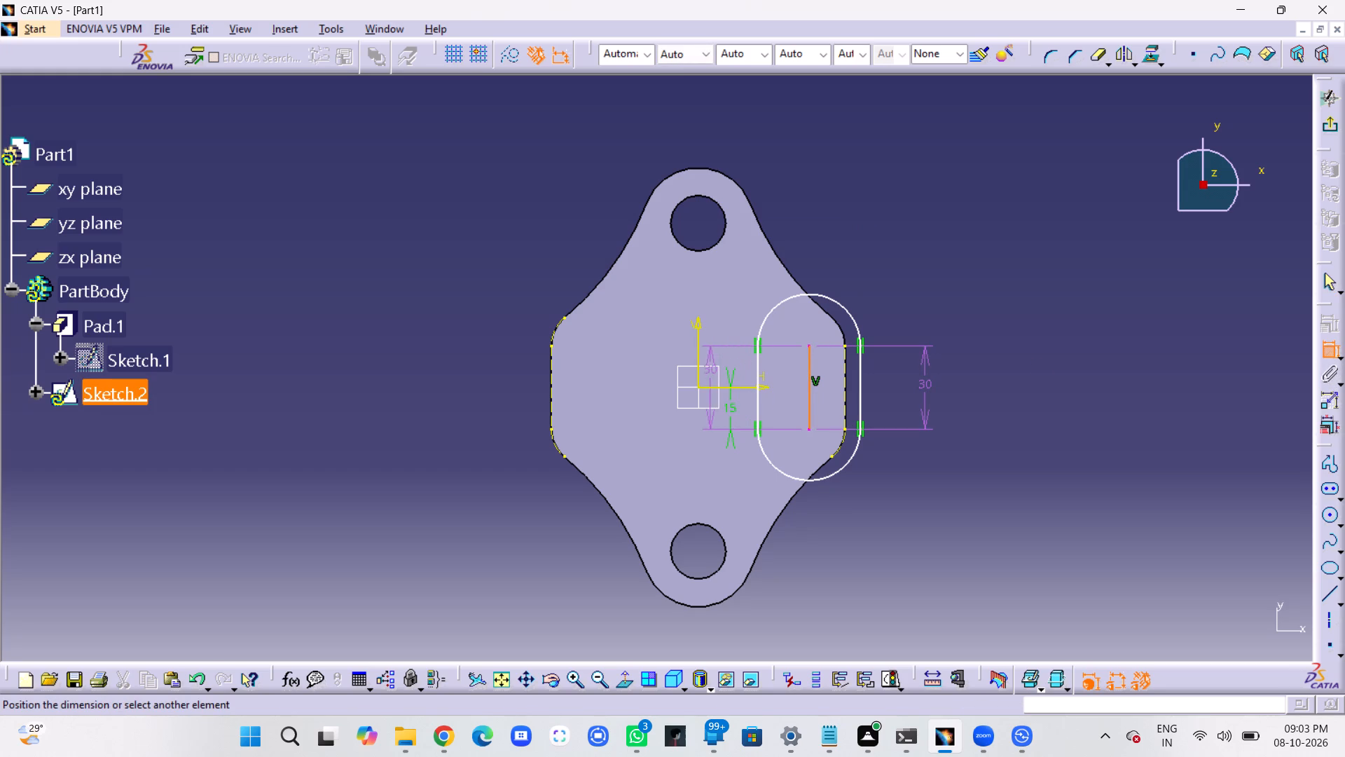
pyautogui.click(699, 357)
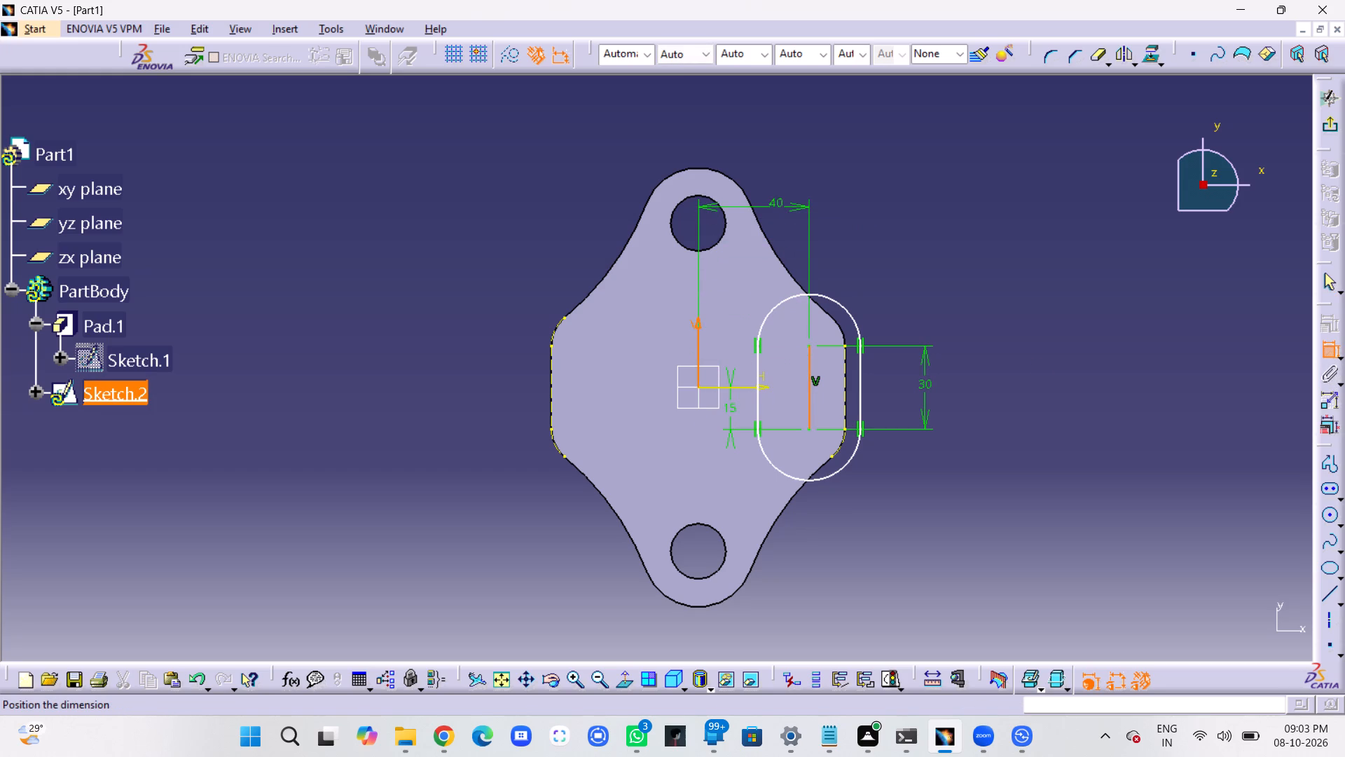
pyautogui.click(771, 203)
pyautogui.click(871, 199)
pyautogui.click(1101, 302)
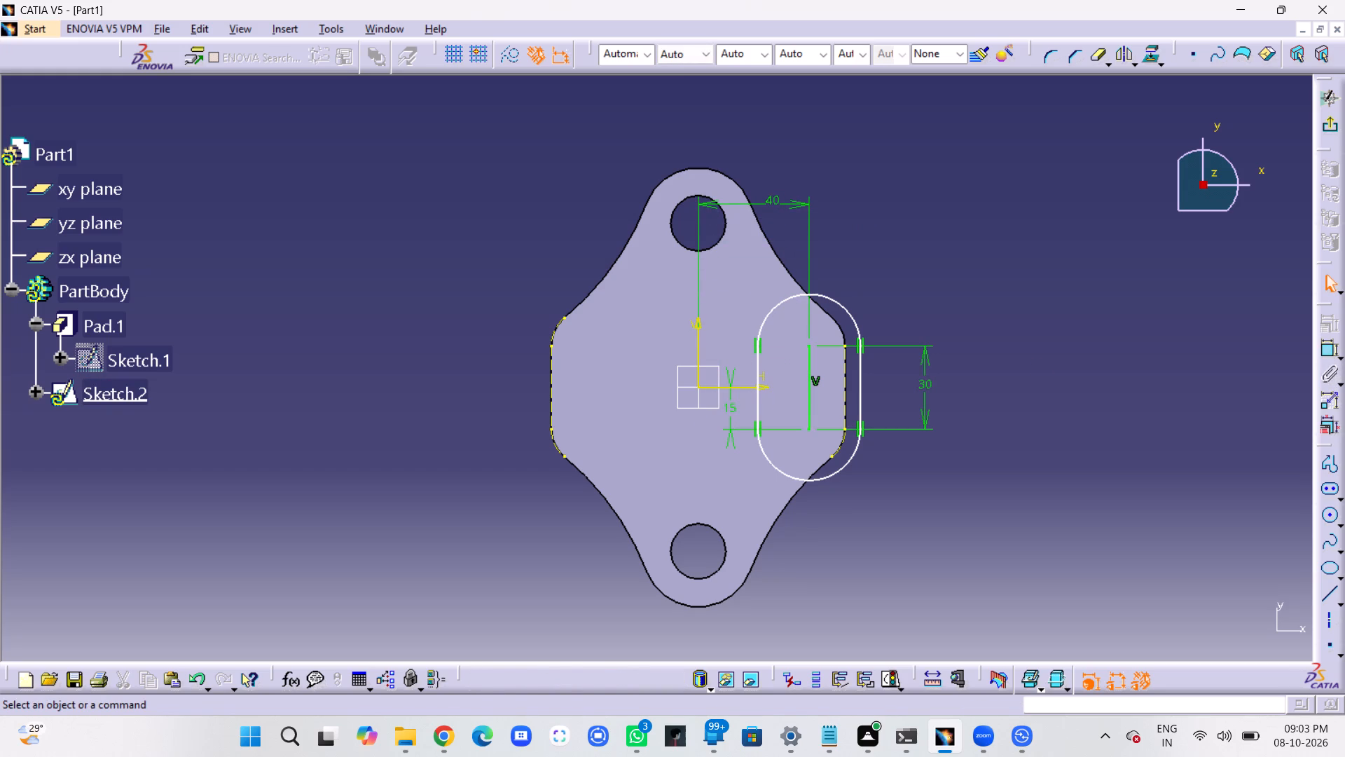
# Add a radius constraint to the elongated hole's upper arc and set it to 13 mm.
pyautogui.click(1323, 353)
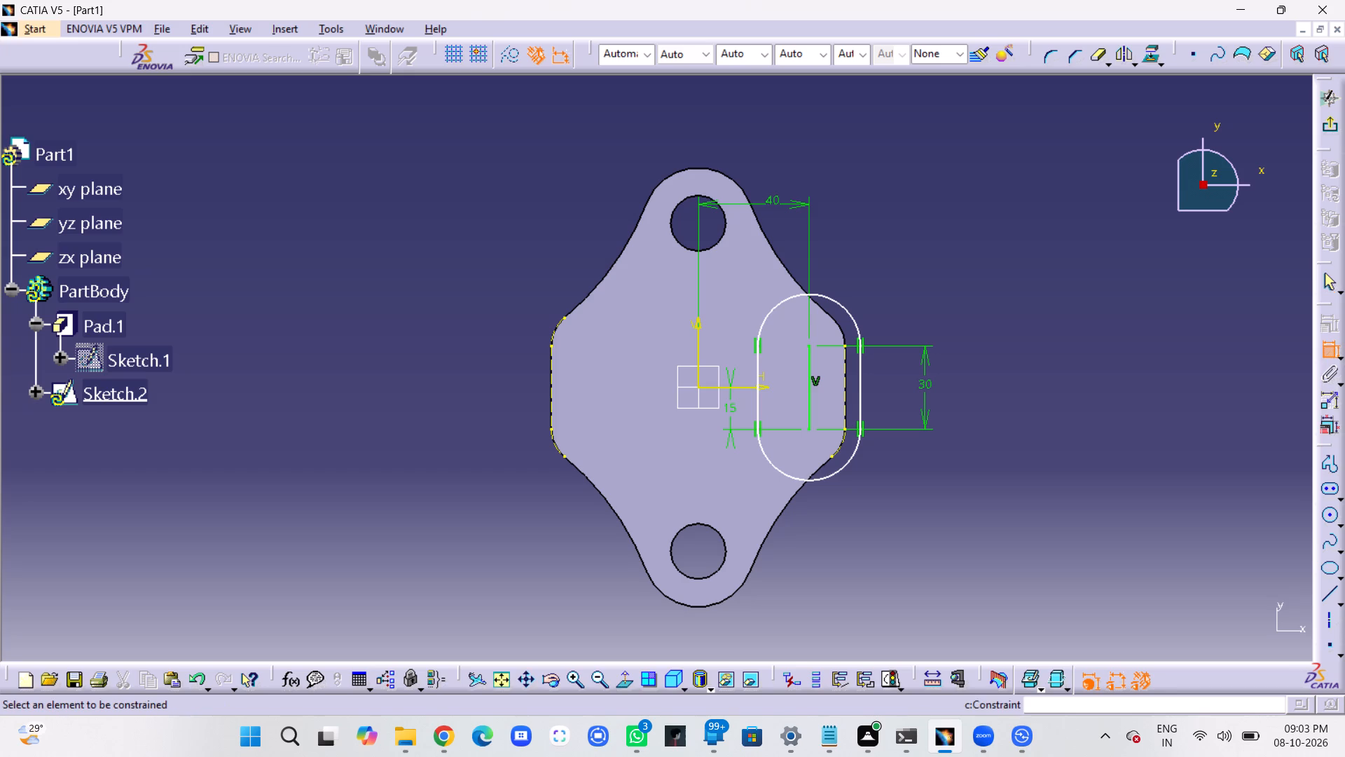
pyautogui.click(841, 304)
pyautogui.click(915, 273)
pyautogui.doubleClick(926, 265)
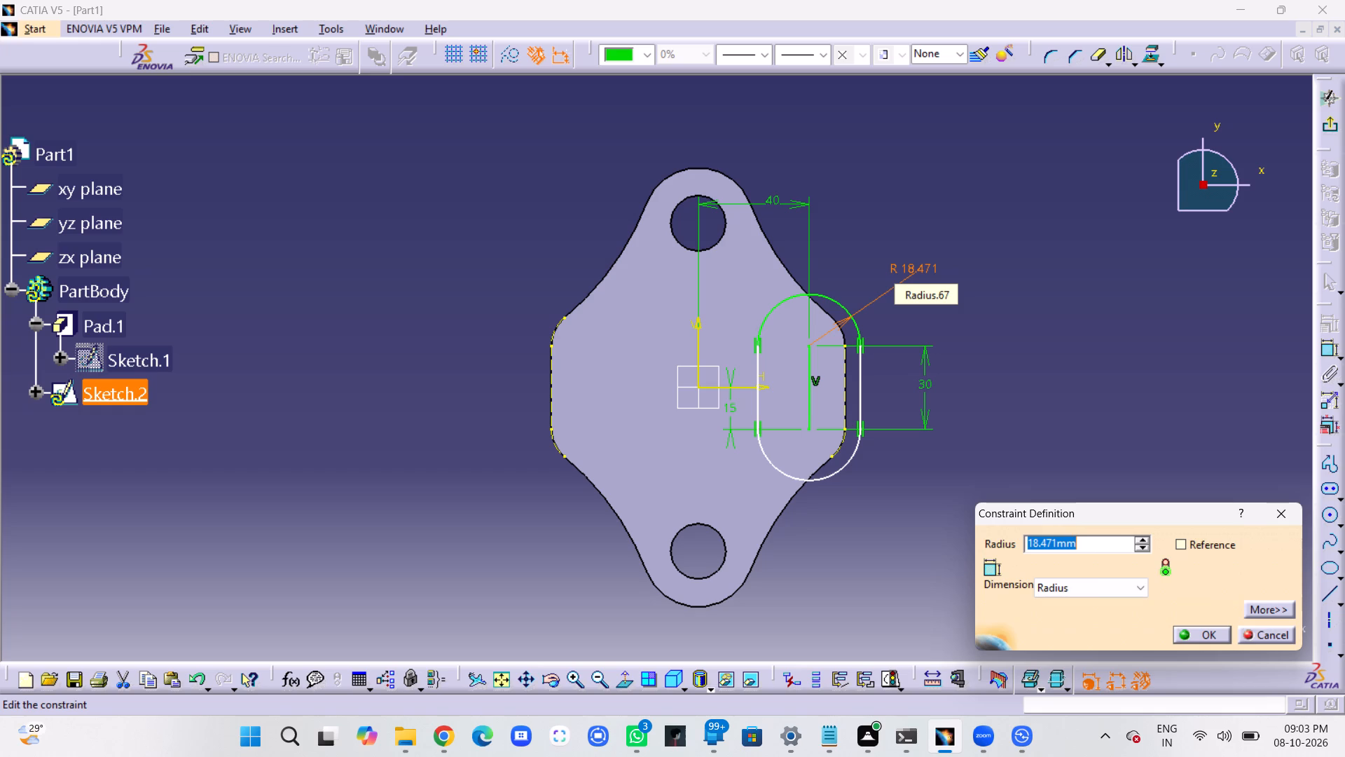
pyautogui.write('13')
pyautogui.press('Return')
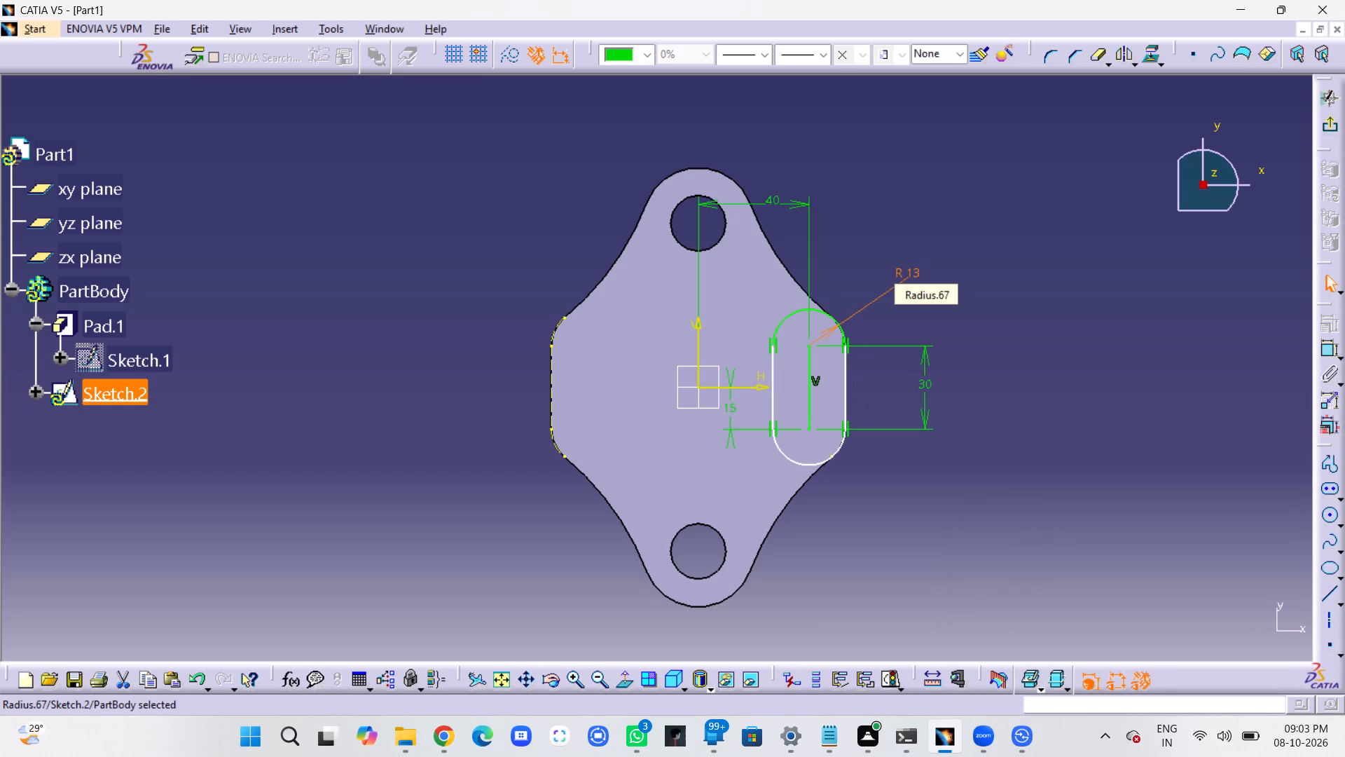
pyautogui.click(974, 289)
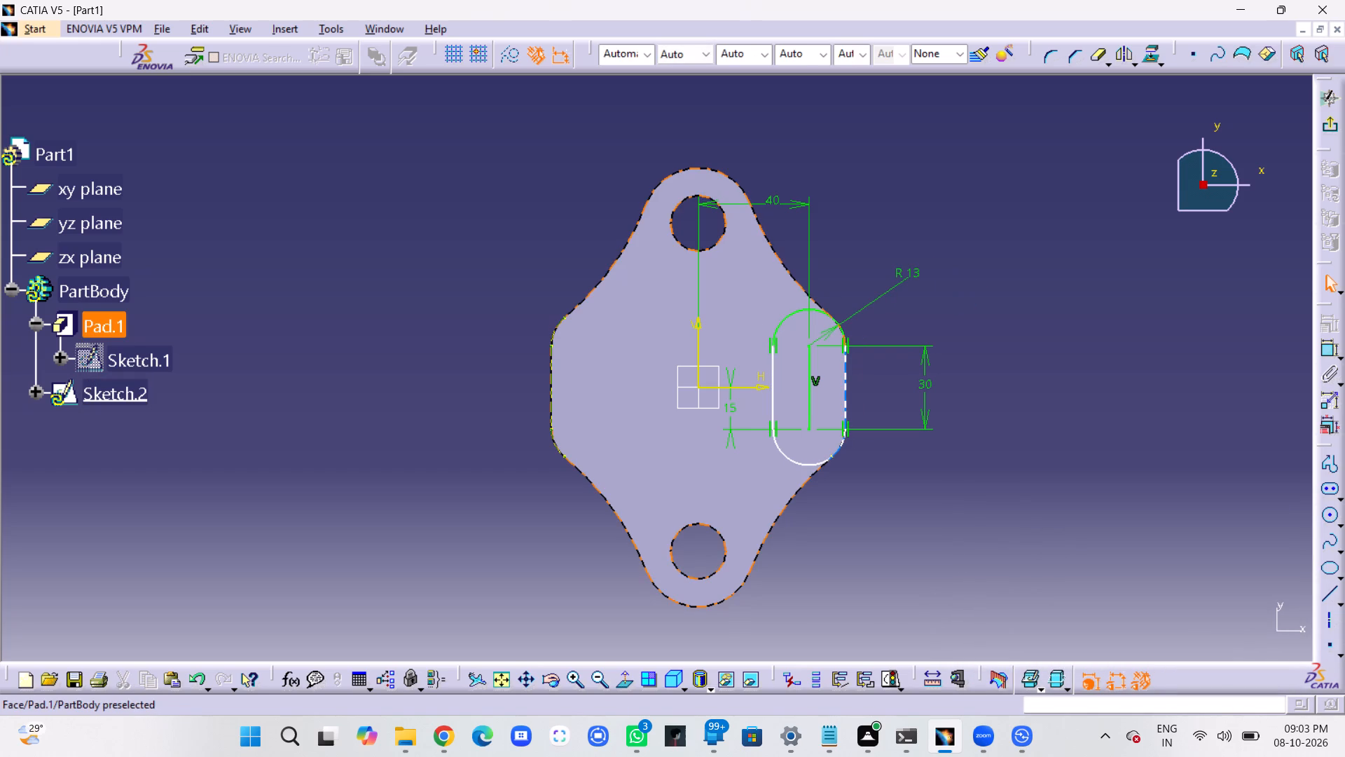
# Add a radius constraint to the elongated hole's lower arc, placing it outside the plate below the profile.
pyautogui.click(790, 456)
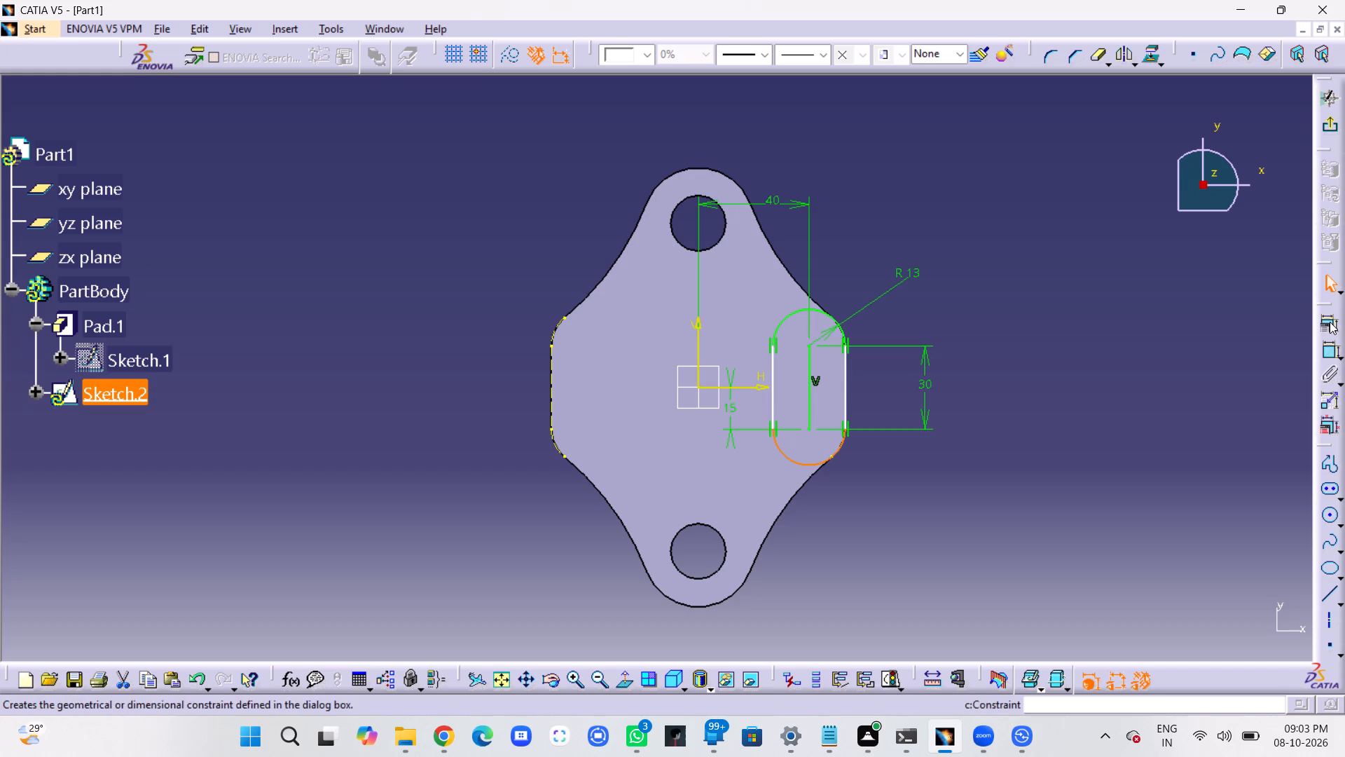
pyautogui.click(1325, 348)
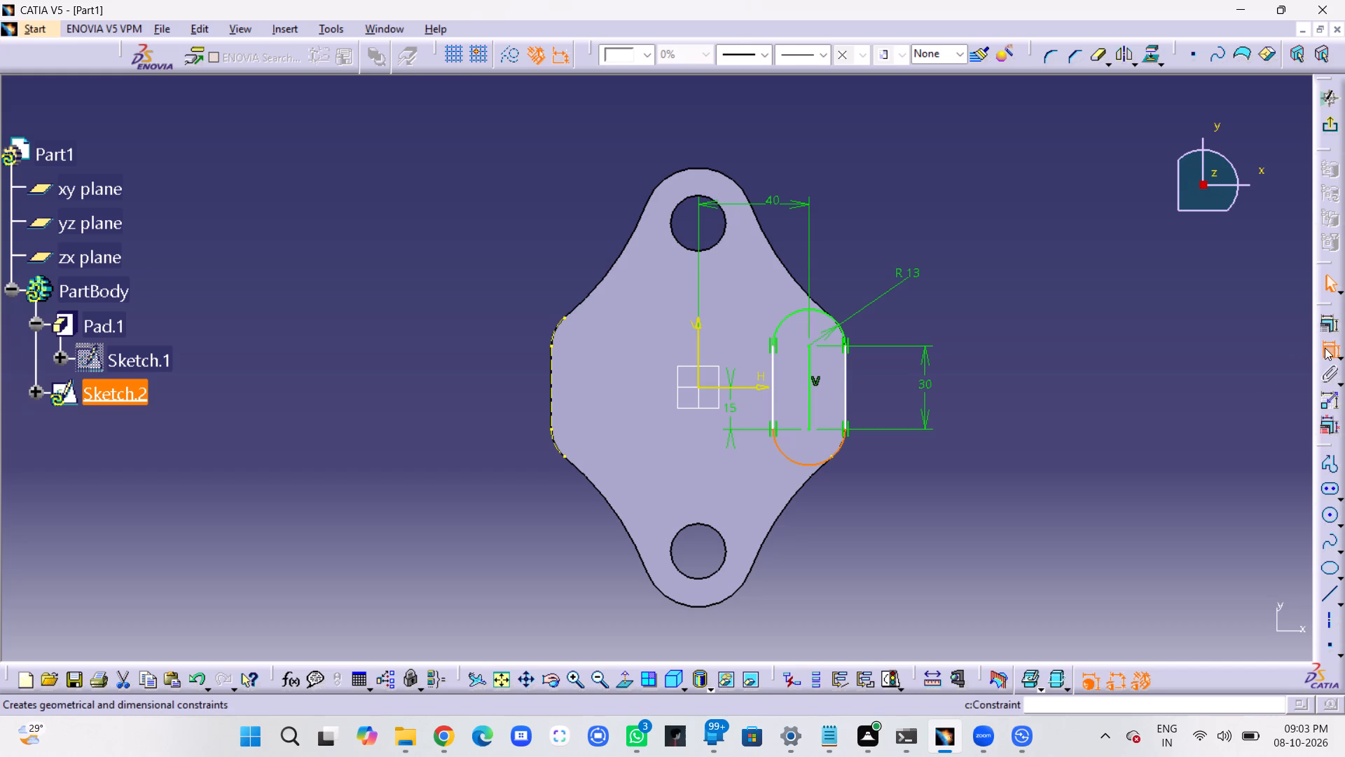
pyautogui.click(881, 507)
pyautogui.click(1007, 485)
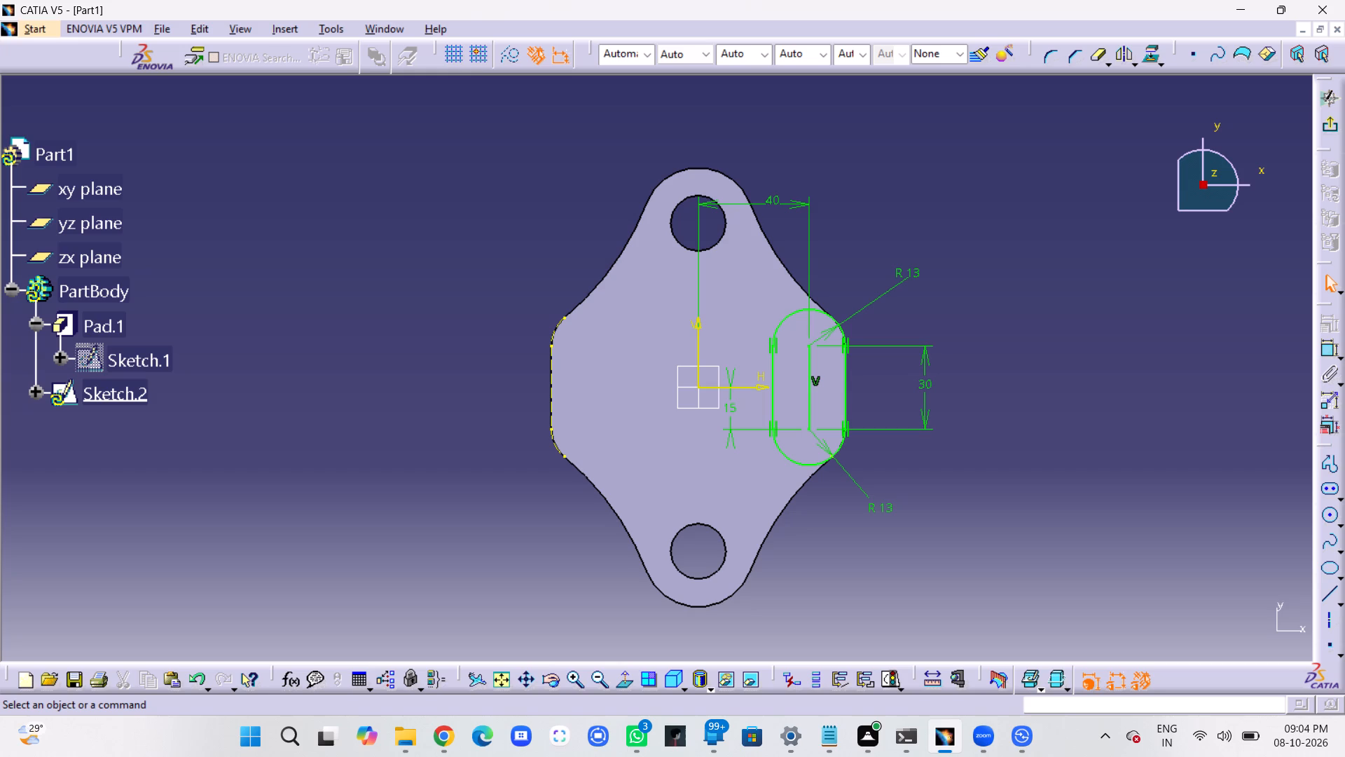
pyautogui.click(1043, 446)
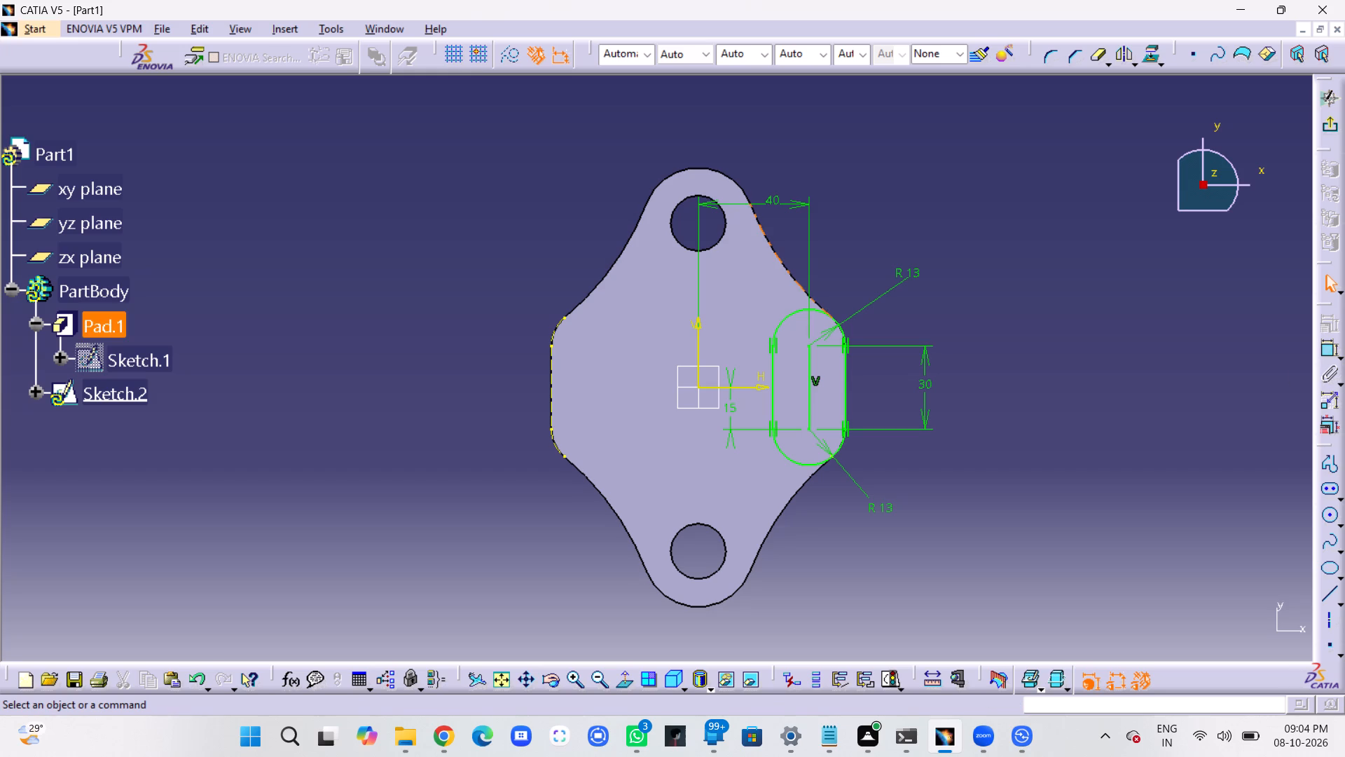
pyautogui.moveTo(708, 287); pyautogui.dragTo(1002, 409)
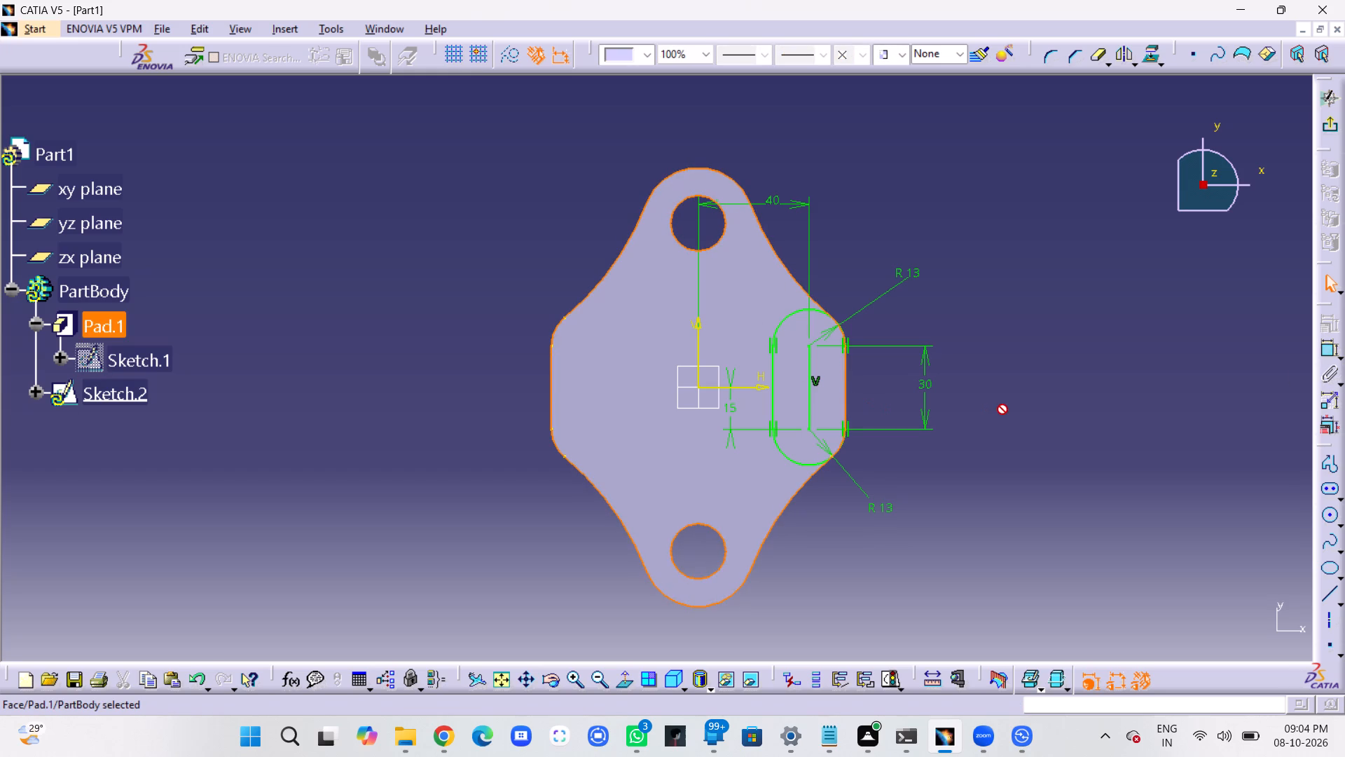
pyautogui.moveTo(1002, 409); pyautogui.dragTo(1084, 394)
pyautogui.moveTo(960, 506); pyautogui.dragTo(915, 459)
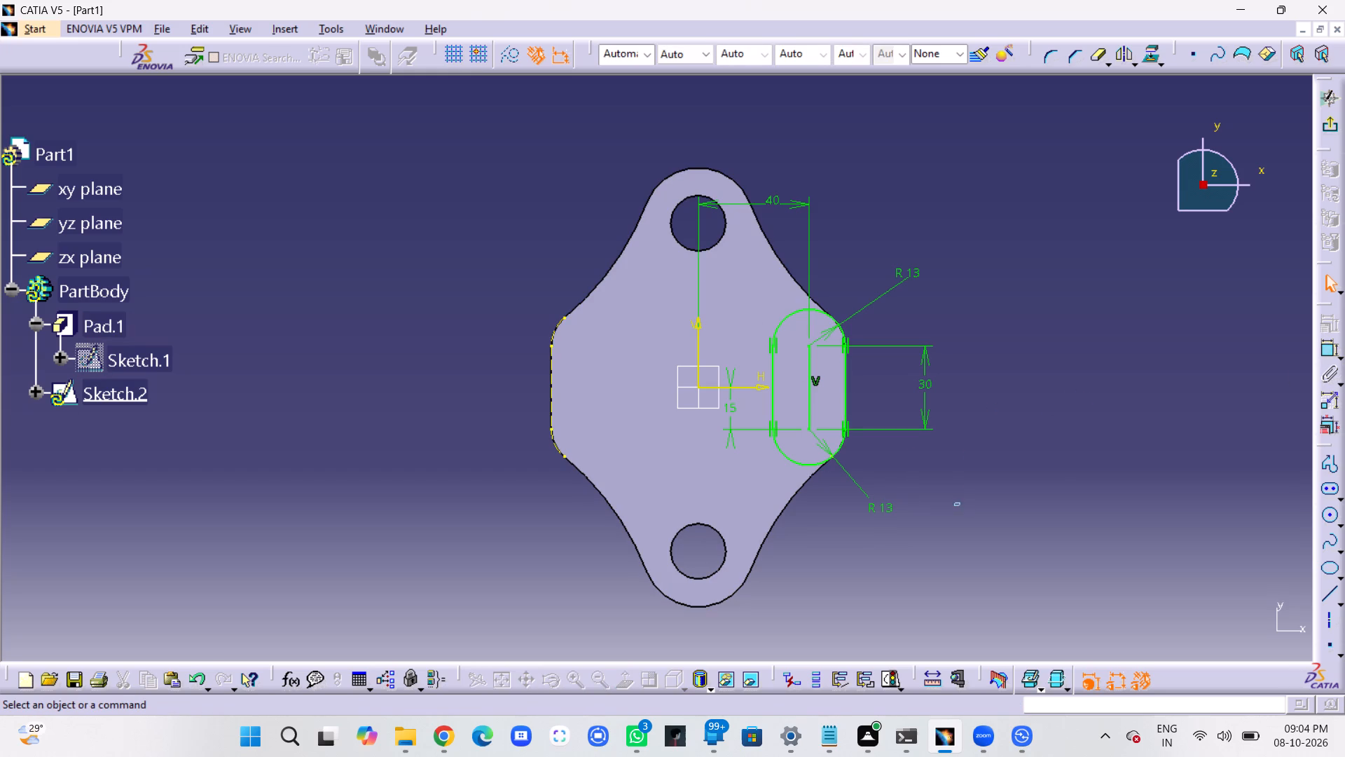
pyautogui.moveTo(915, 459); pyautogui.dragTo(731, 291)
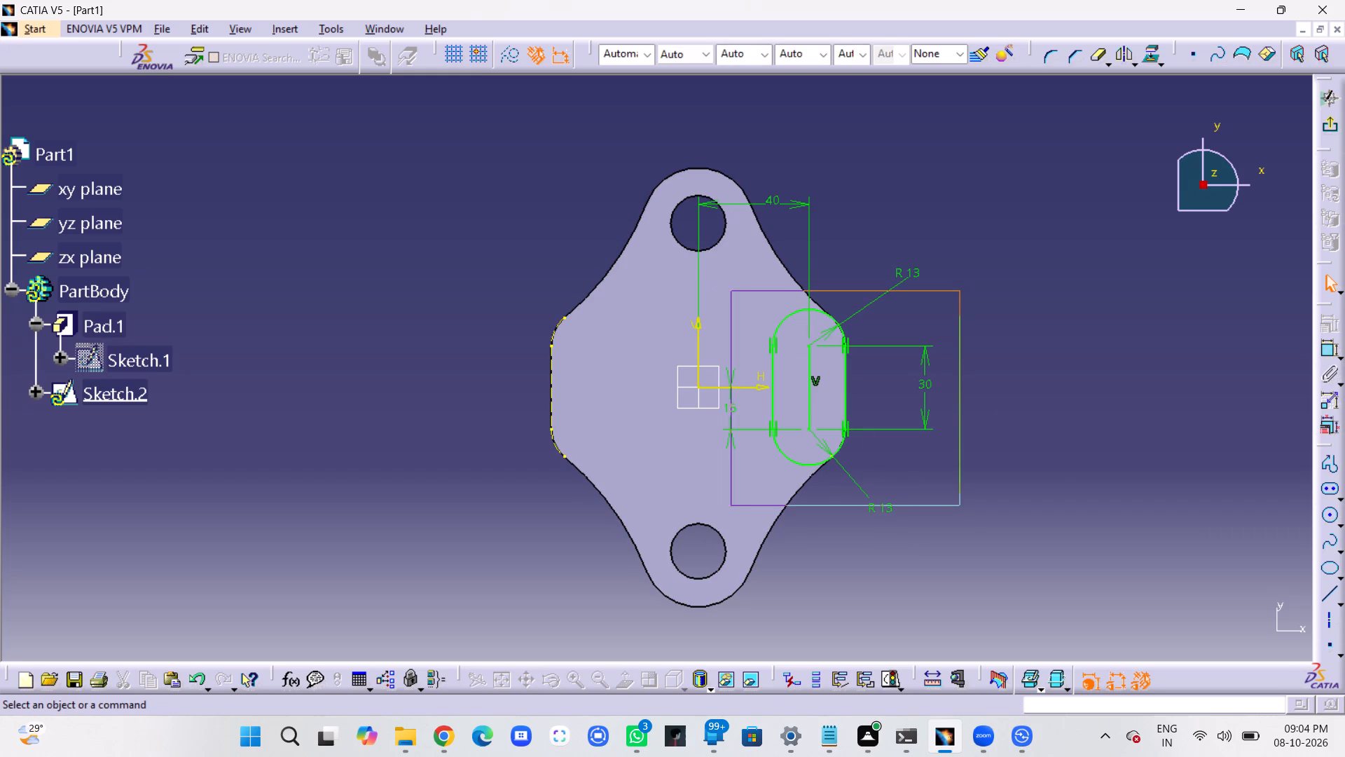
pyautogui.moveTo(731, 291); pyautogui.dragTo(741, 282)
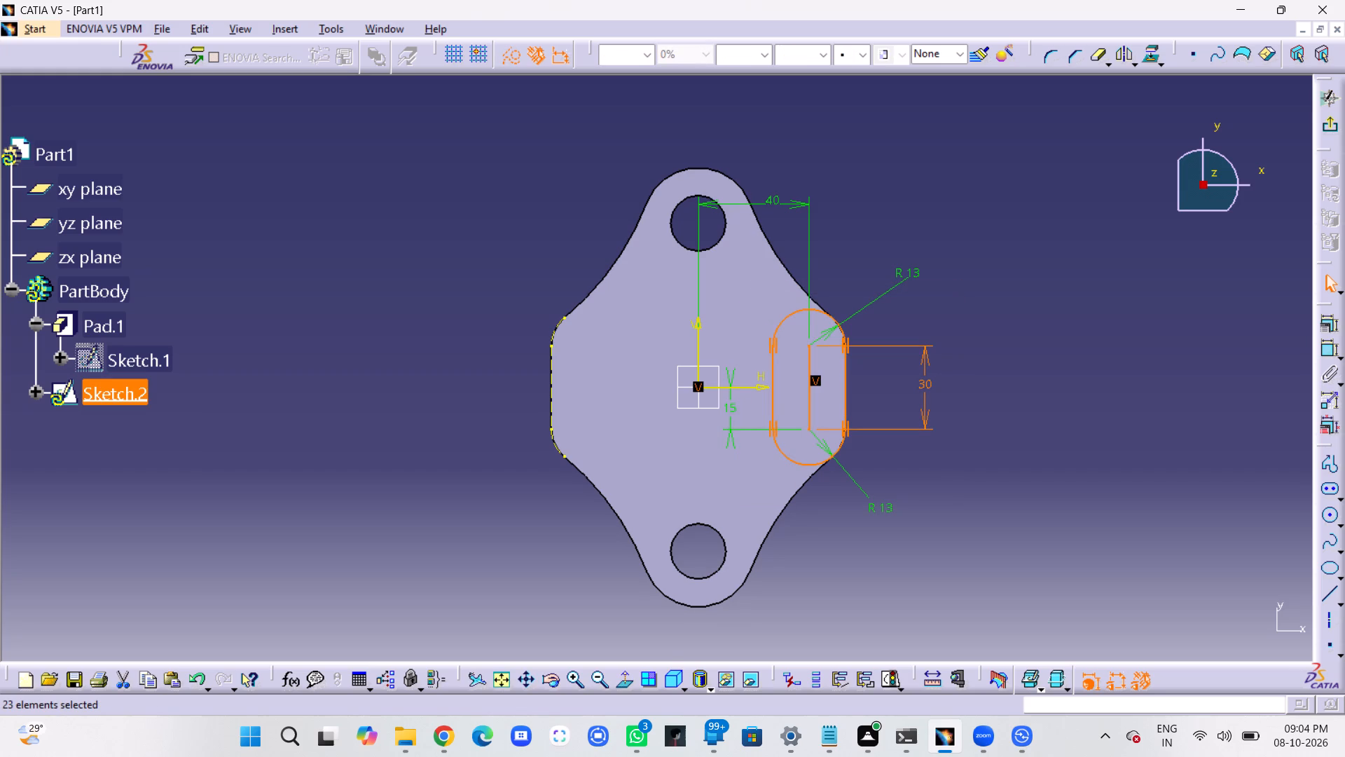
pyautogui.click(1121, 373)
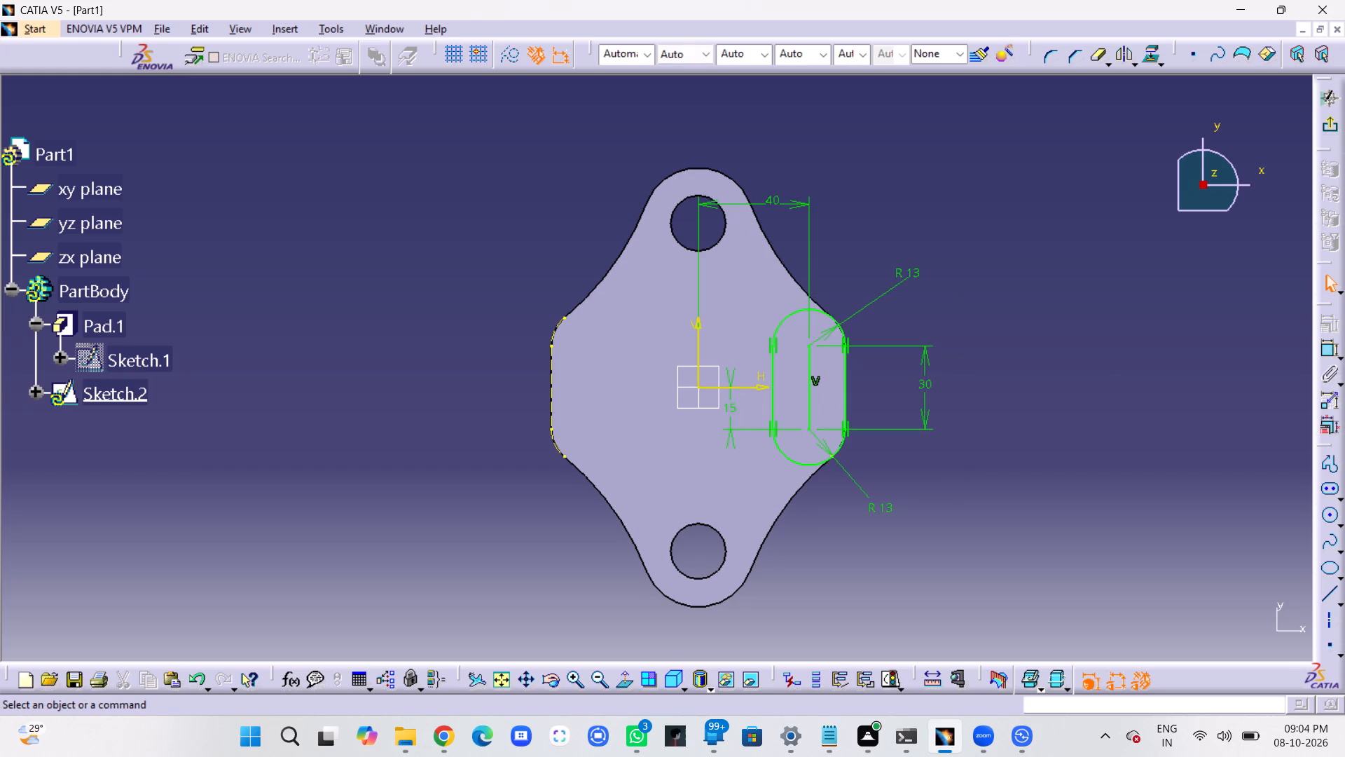
# Sketch a vertical elongated hole of about 10.6 mm radius on the plate's left side, with centers at H -40 mm, V 15 mm and V -15 mm.
pyautogui.click(1330, 489)
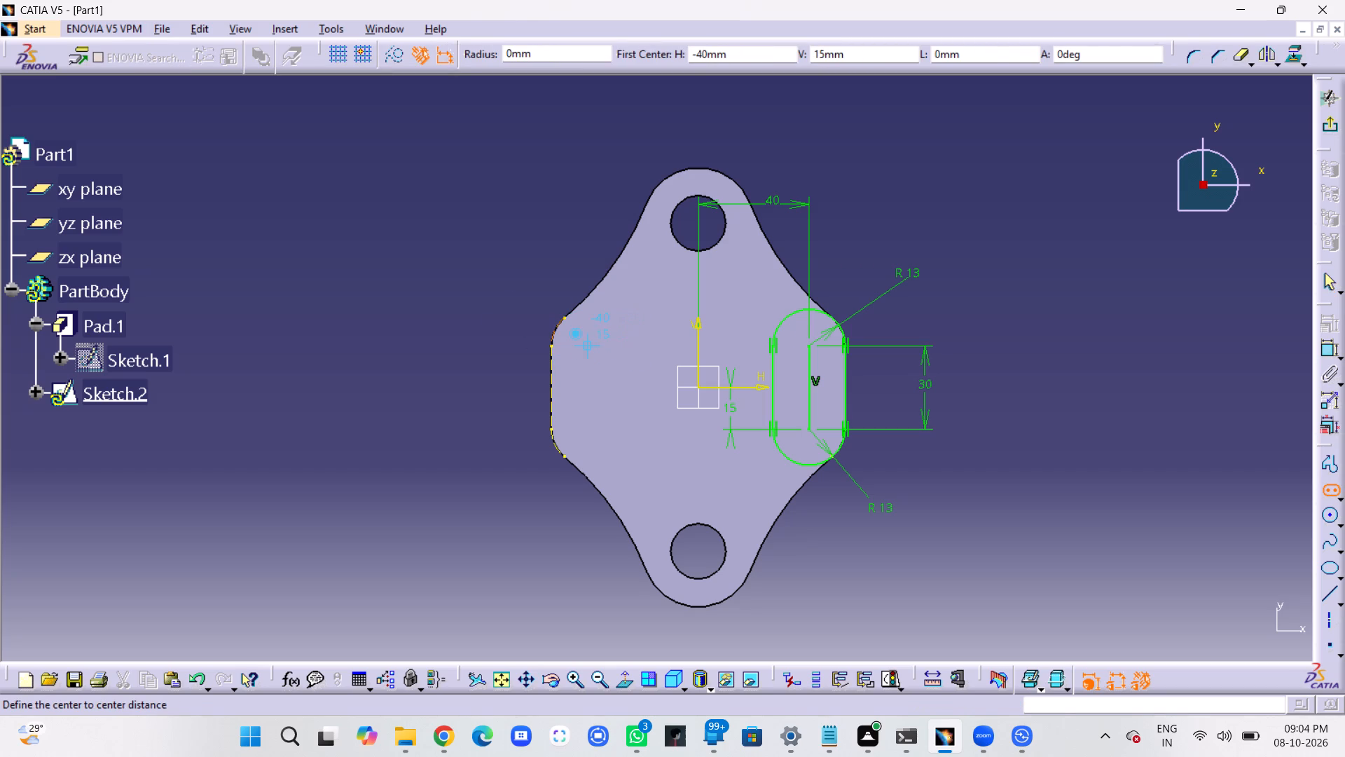
pyautogui.click(585, 346)
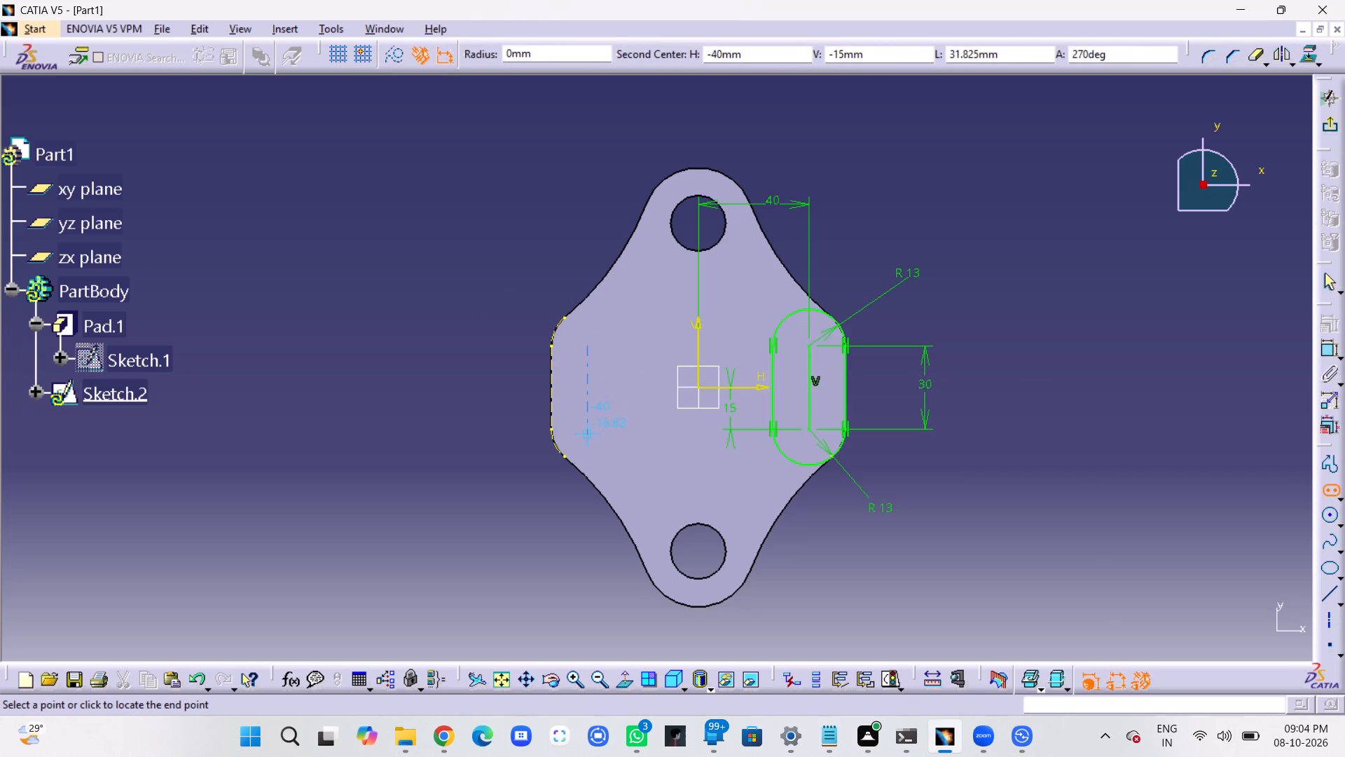
pyautogui.click(585, 428)
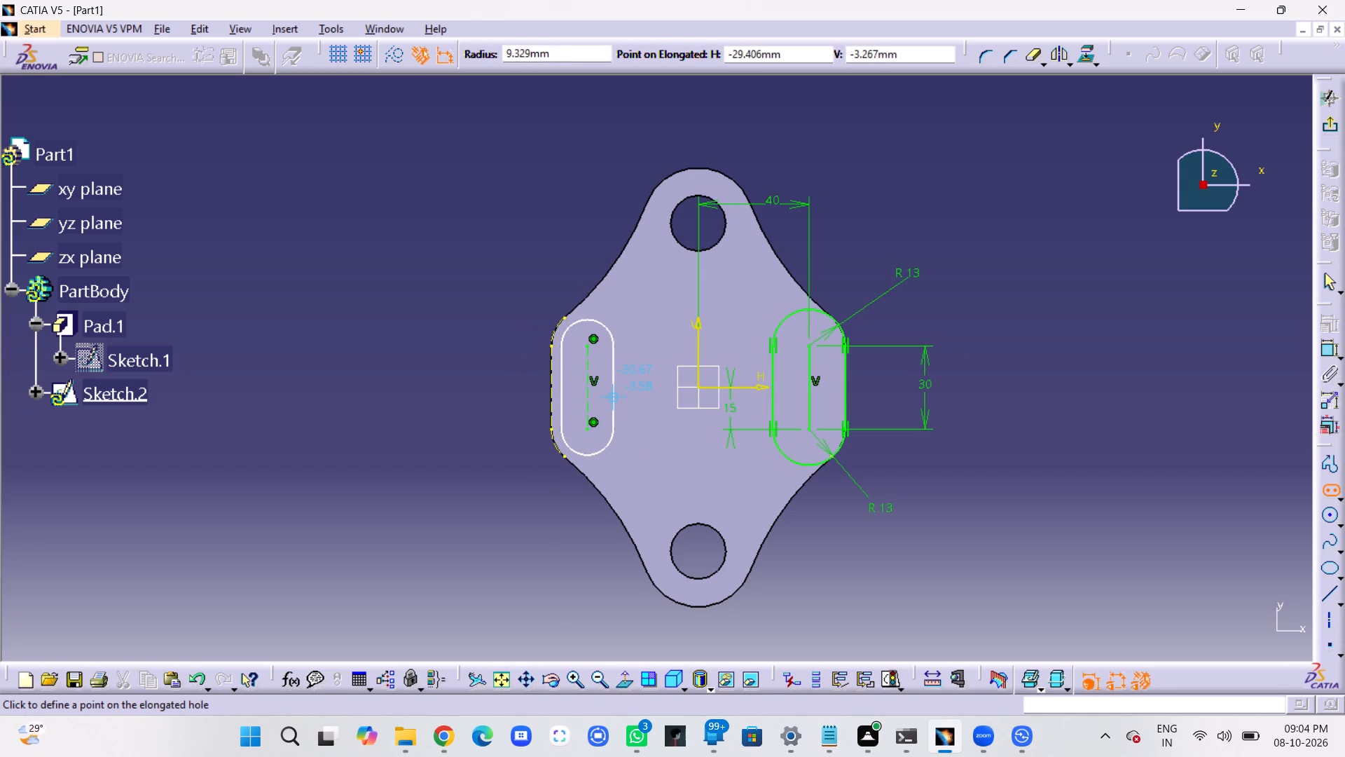
pyautogui.click(617, 395)
pyautogui.click(452, 292)
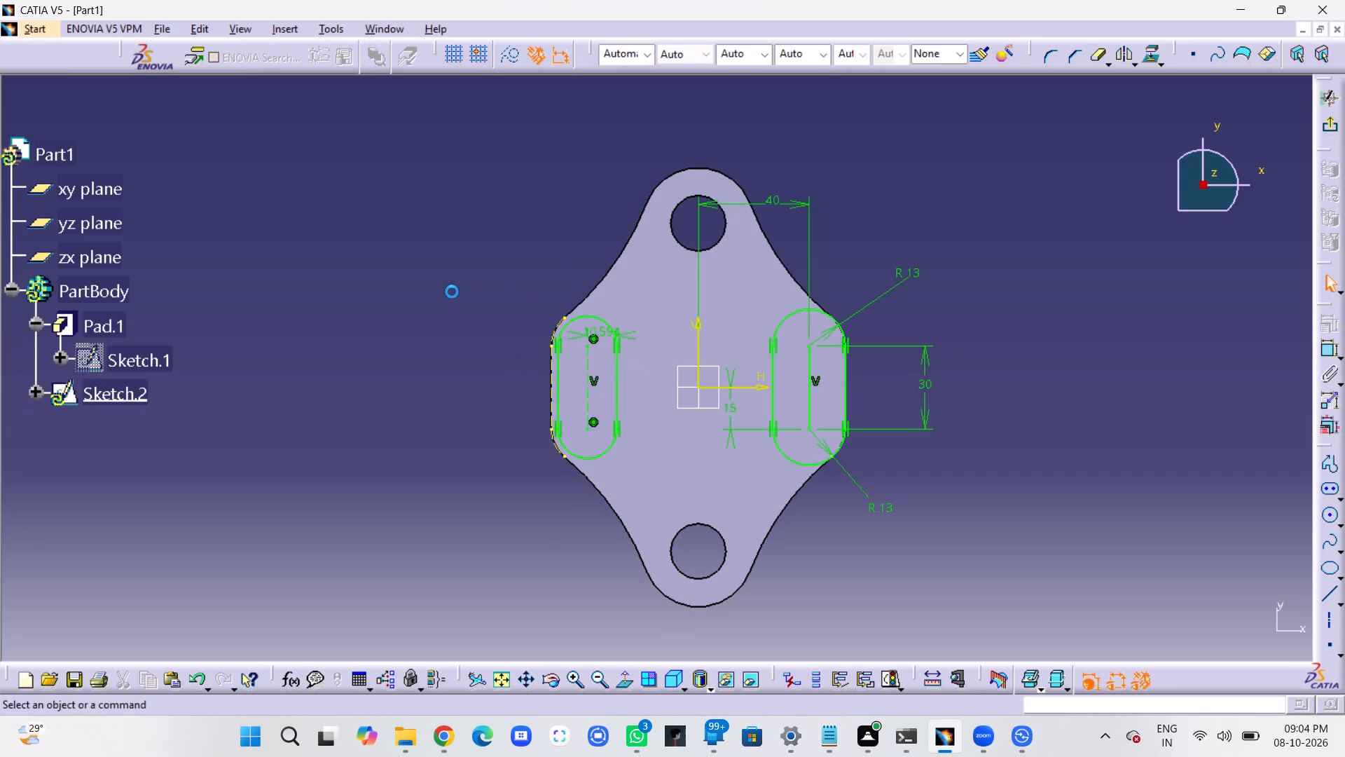
# Delete the automatic radius dimension from the new left elongated hole.
pyautogui.click(598, 334)
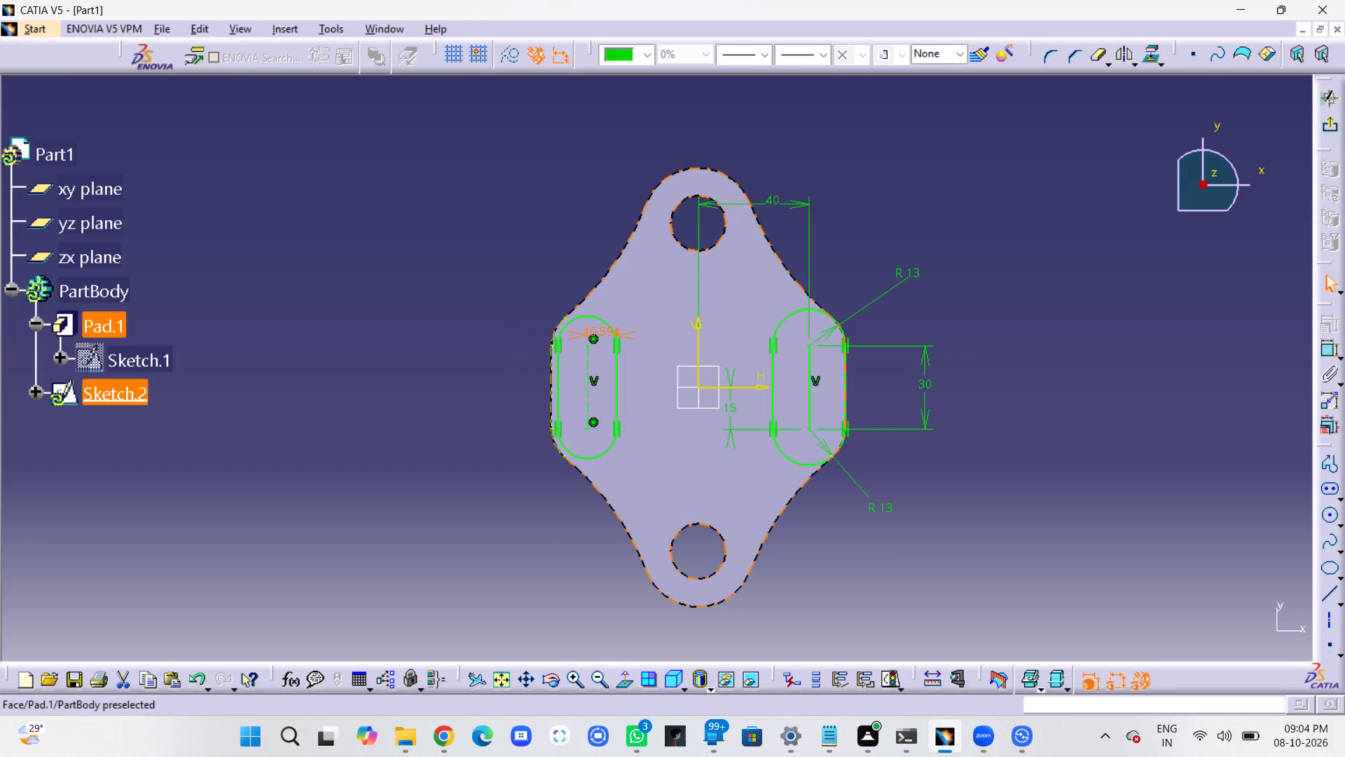
pyautogui.press('Delete')
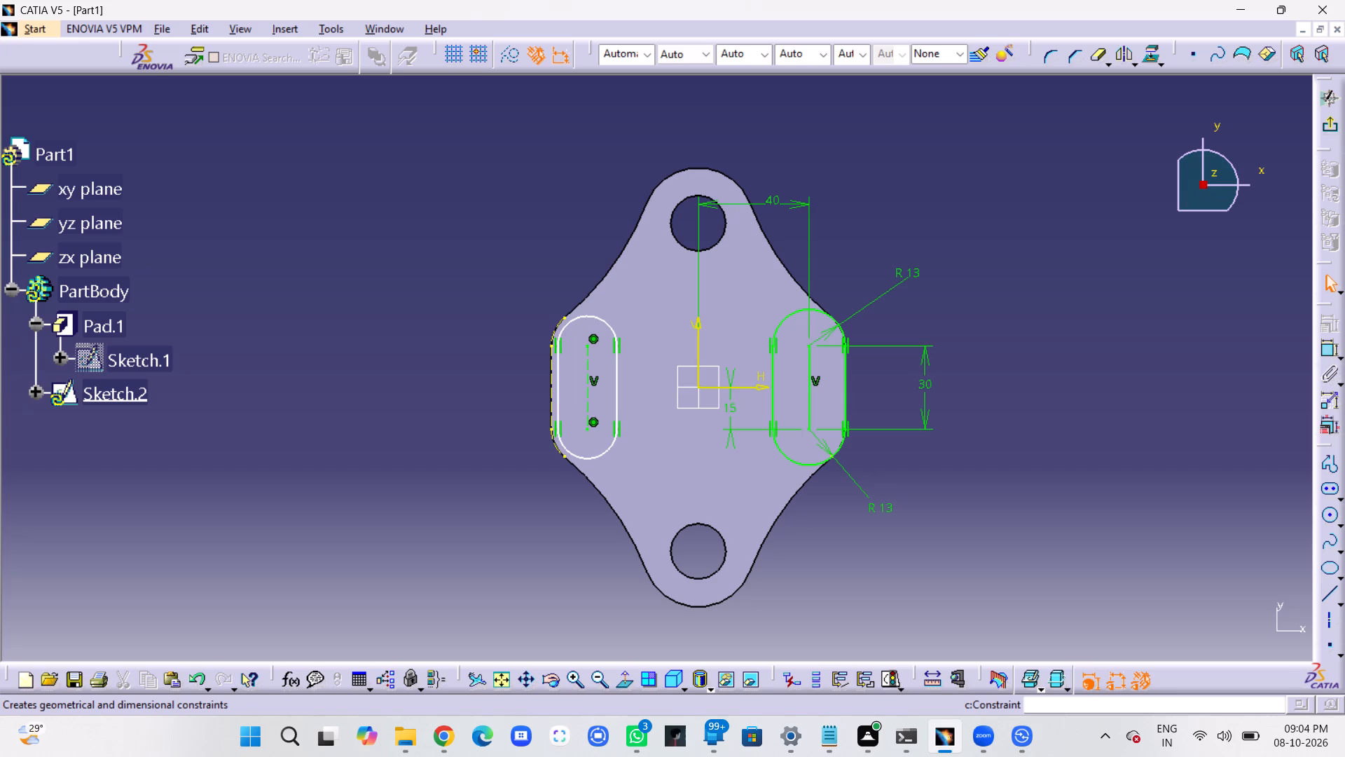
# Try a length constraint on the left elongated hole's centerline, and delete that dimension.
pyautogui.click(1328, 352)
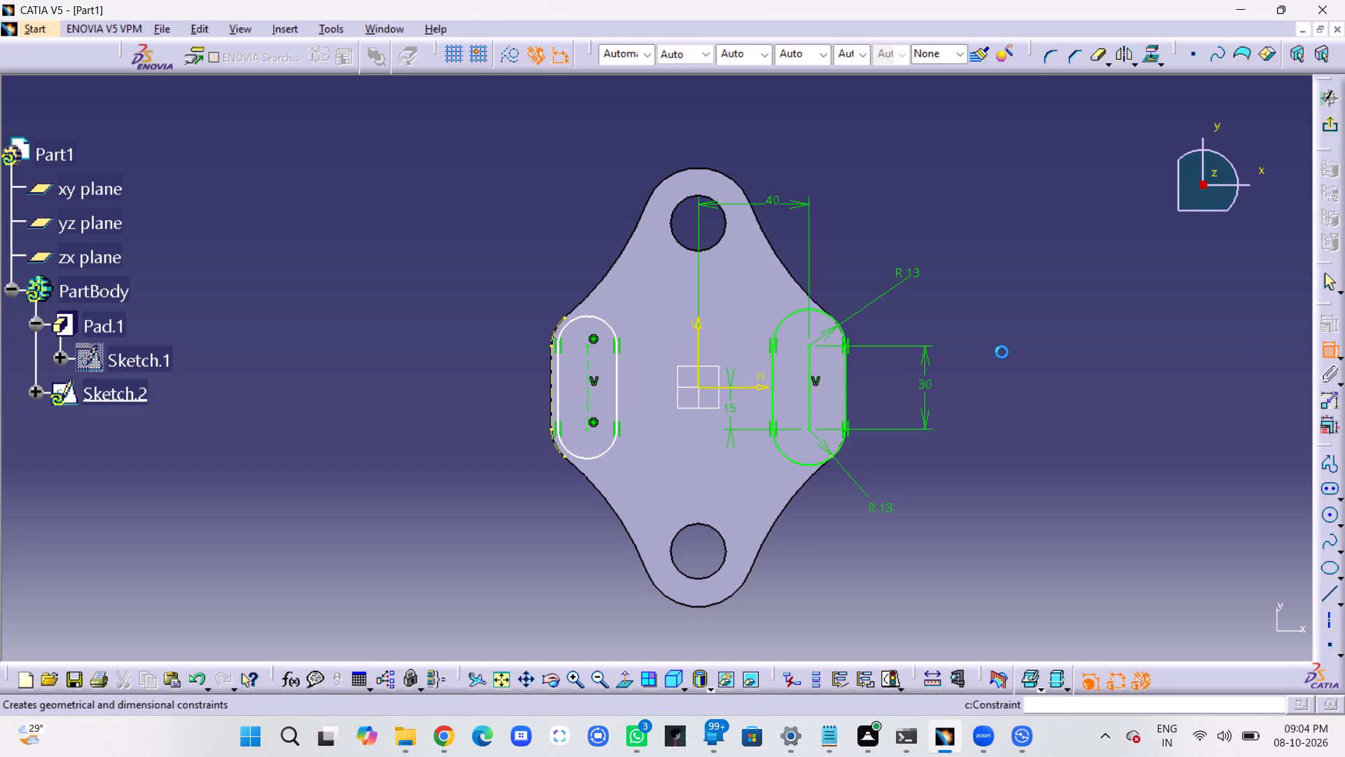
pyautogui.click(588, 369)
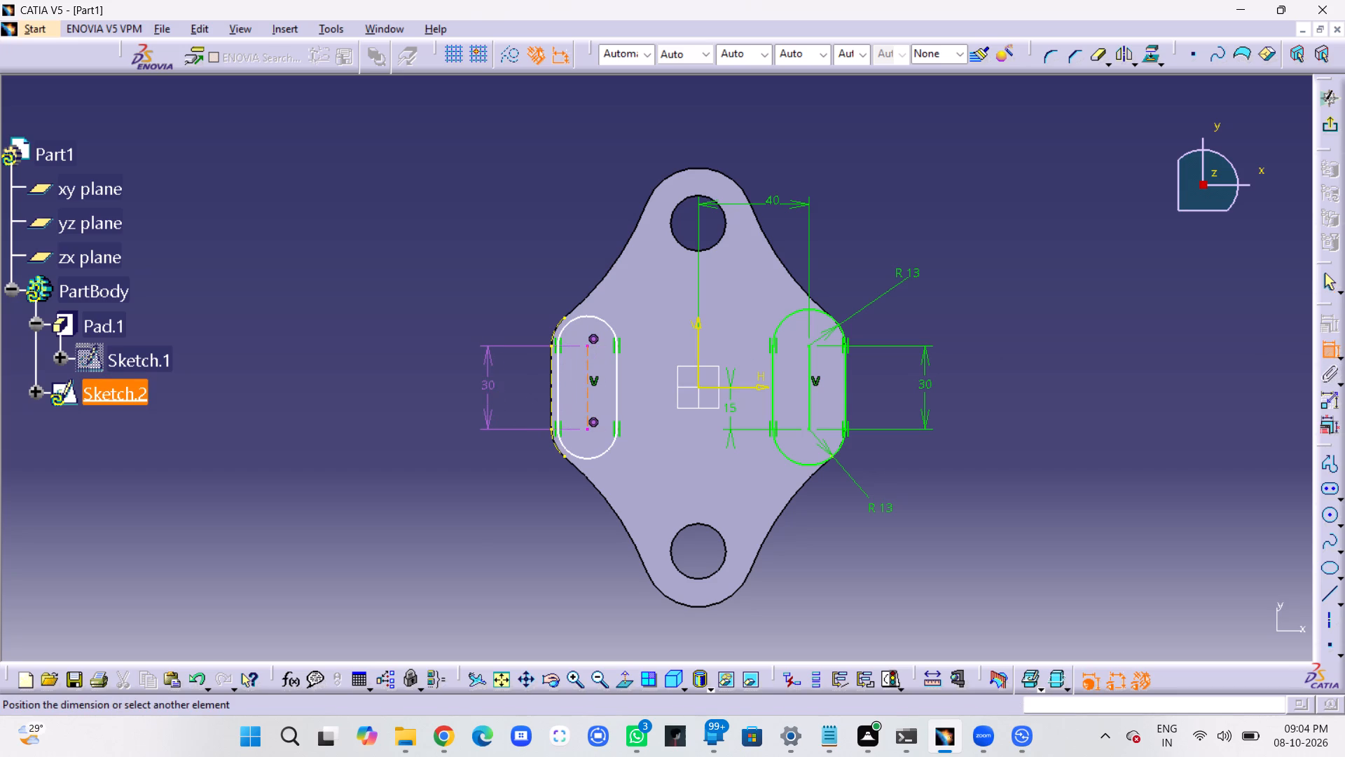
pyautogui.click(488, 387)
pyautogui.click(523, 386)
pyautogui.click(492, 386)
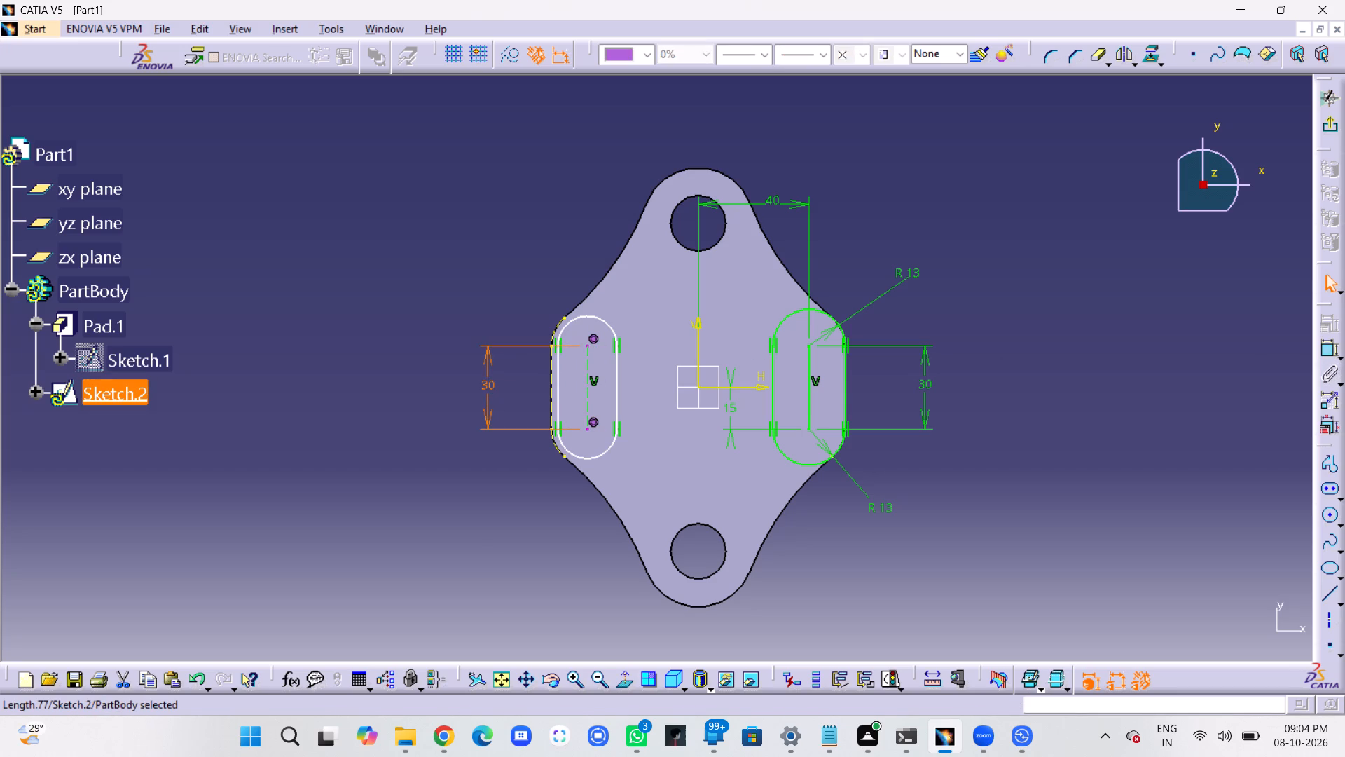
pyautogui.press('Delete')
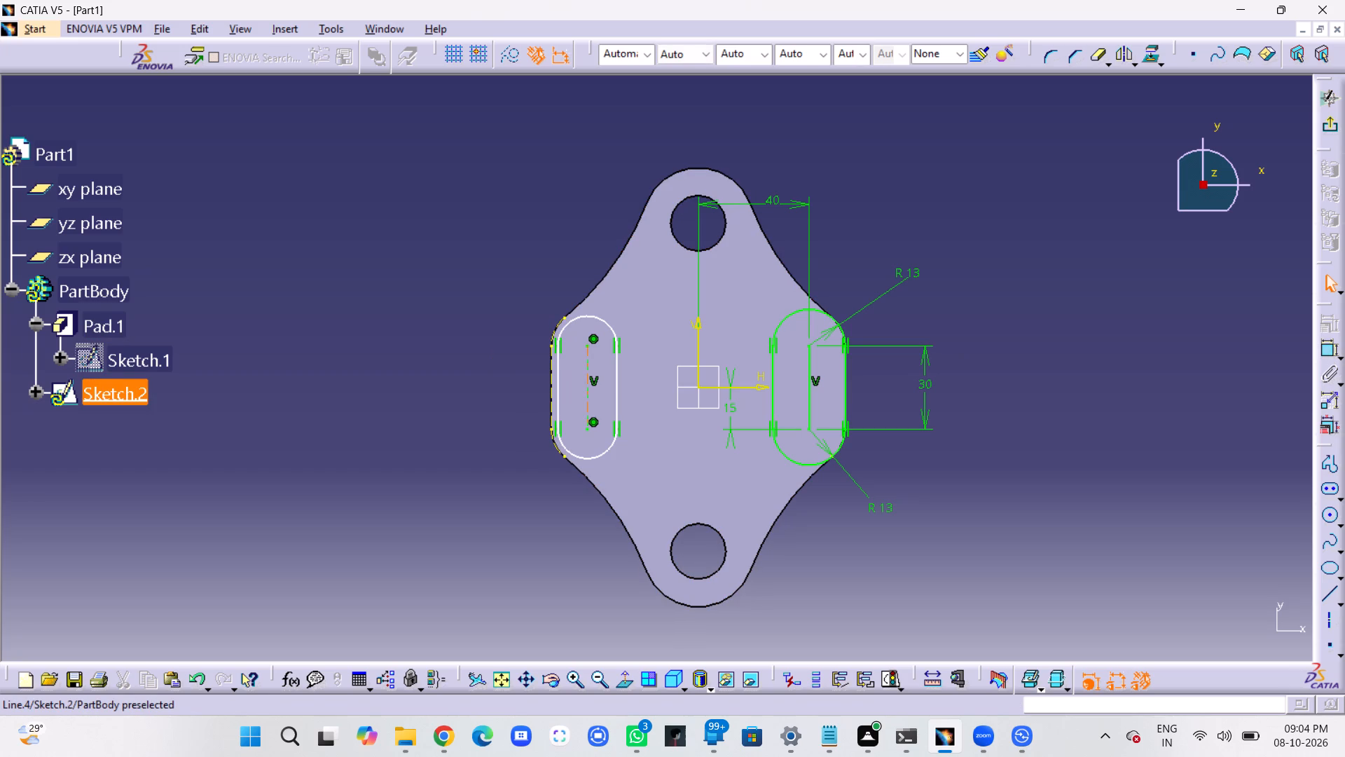
# Convert the vertical centerline of the right elongated hole to a construction element.
pyautogui.click(808, 361)
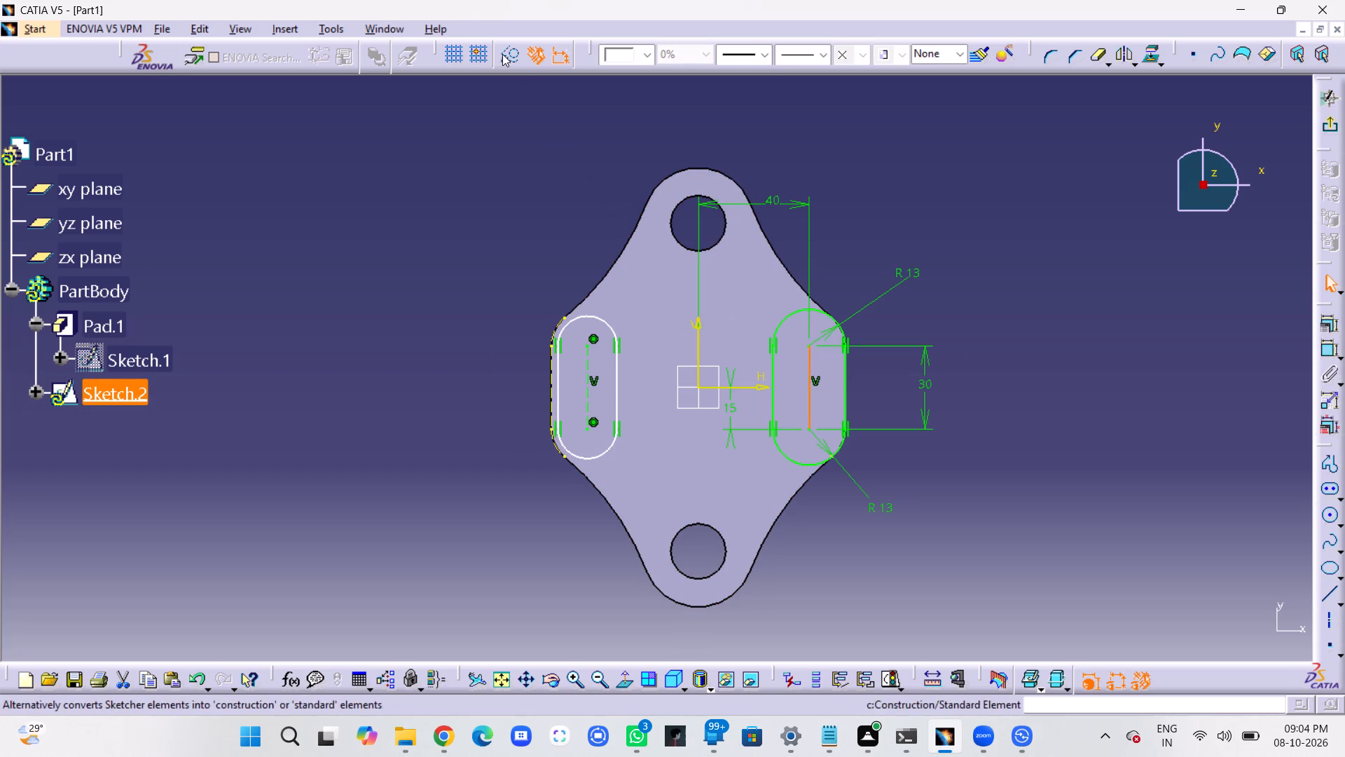
pyautogui.click(502, 54)
pyautogui.click(1077, 270)
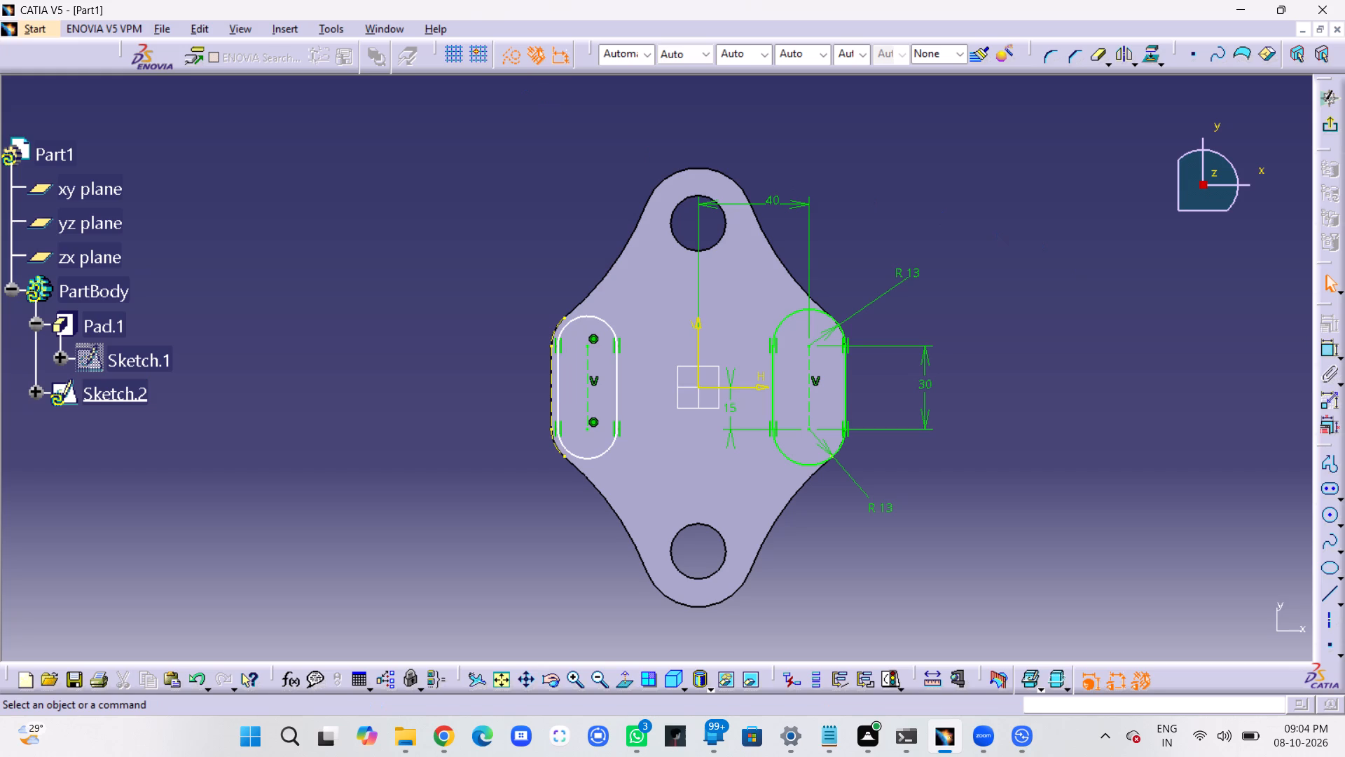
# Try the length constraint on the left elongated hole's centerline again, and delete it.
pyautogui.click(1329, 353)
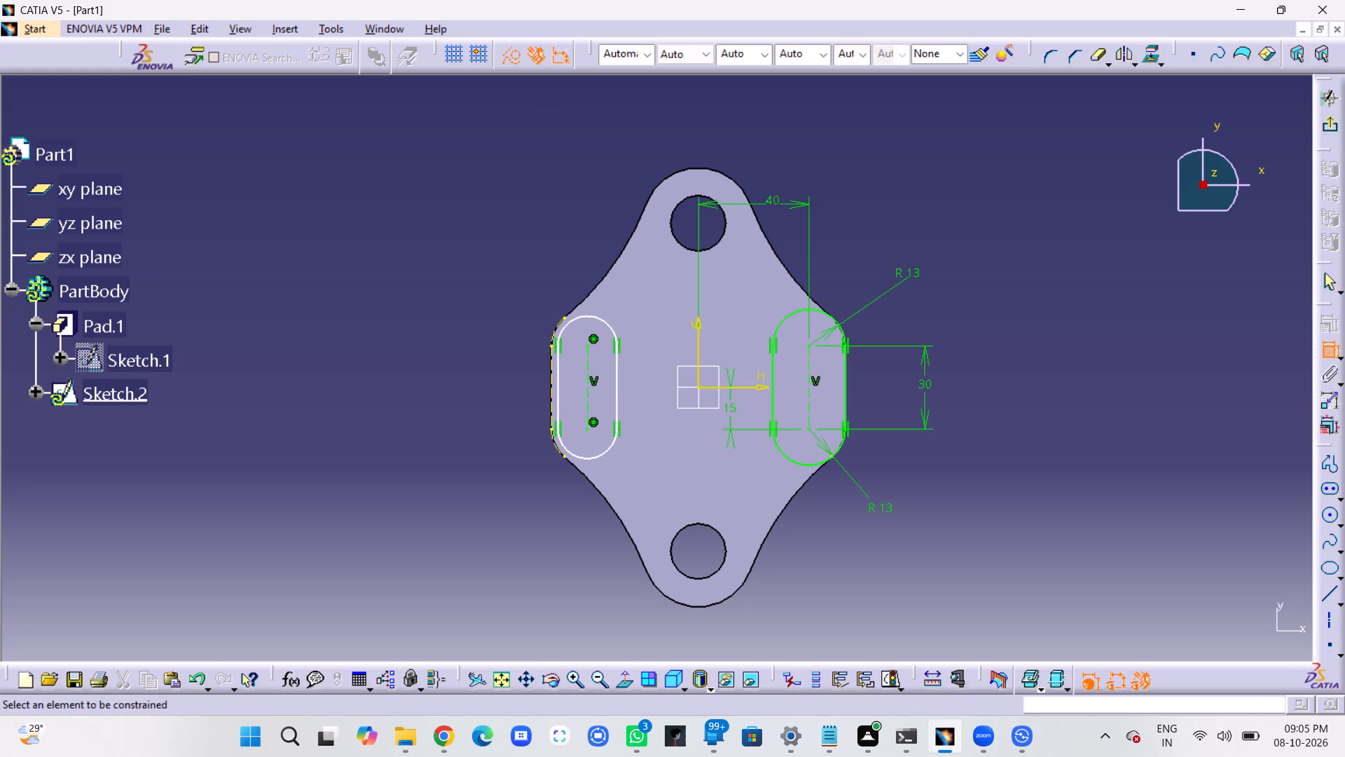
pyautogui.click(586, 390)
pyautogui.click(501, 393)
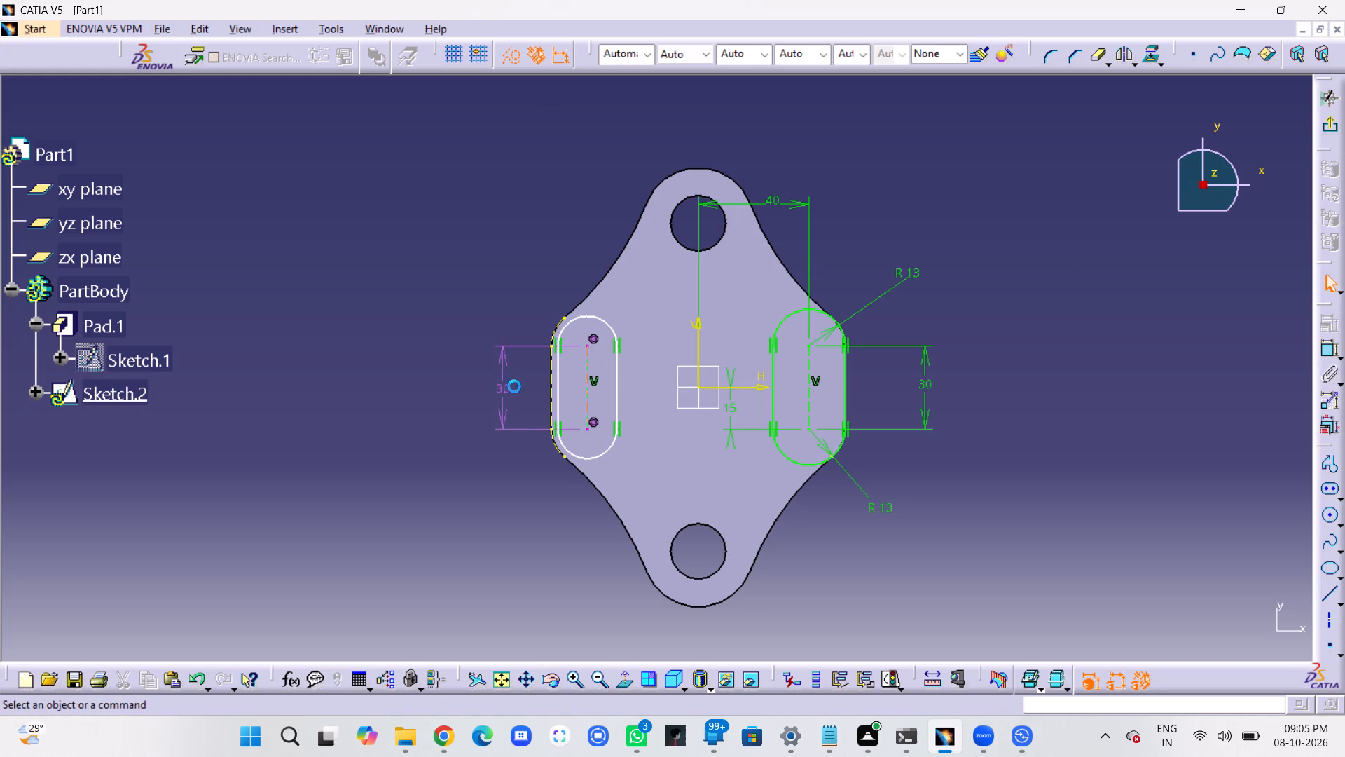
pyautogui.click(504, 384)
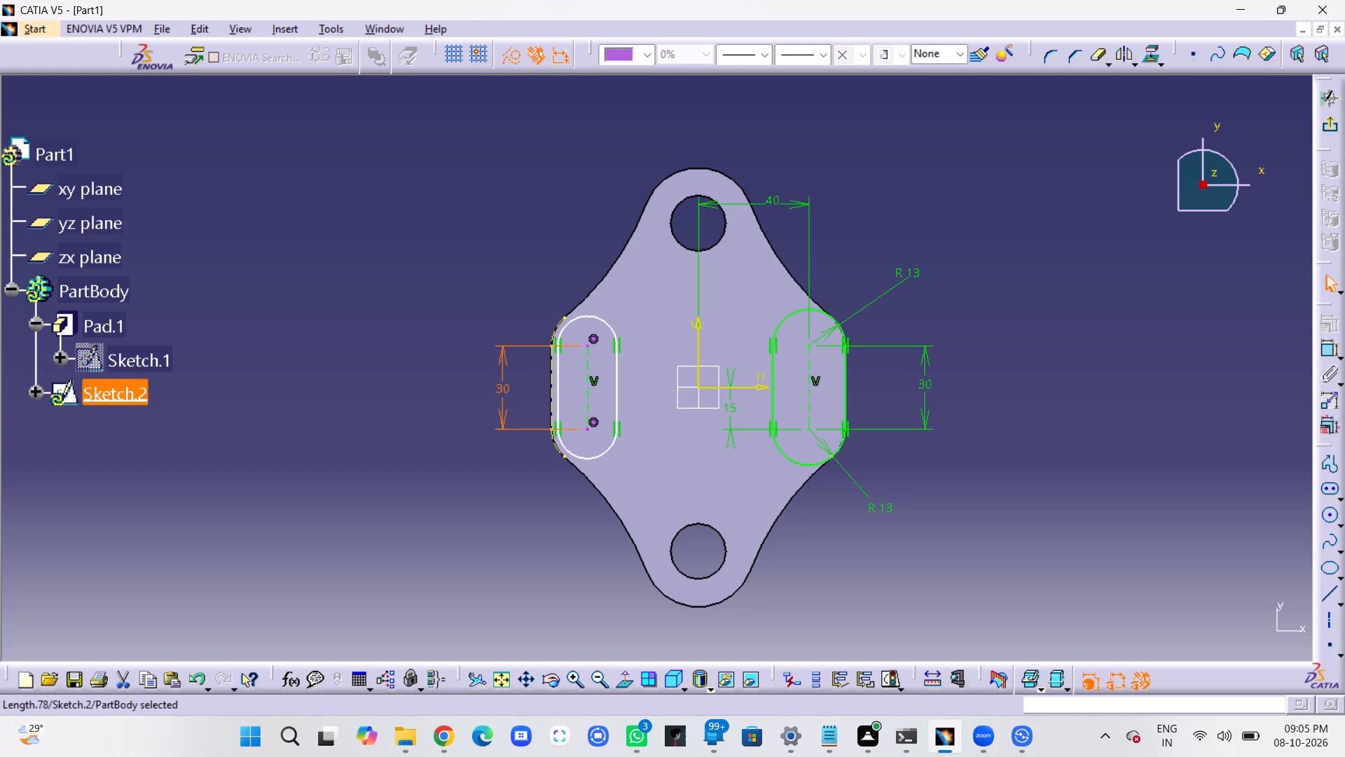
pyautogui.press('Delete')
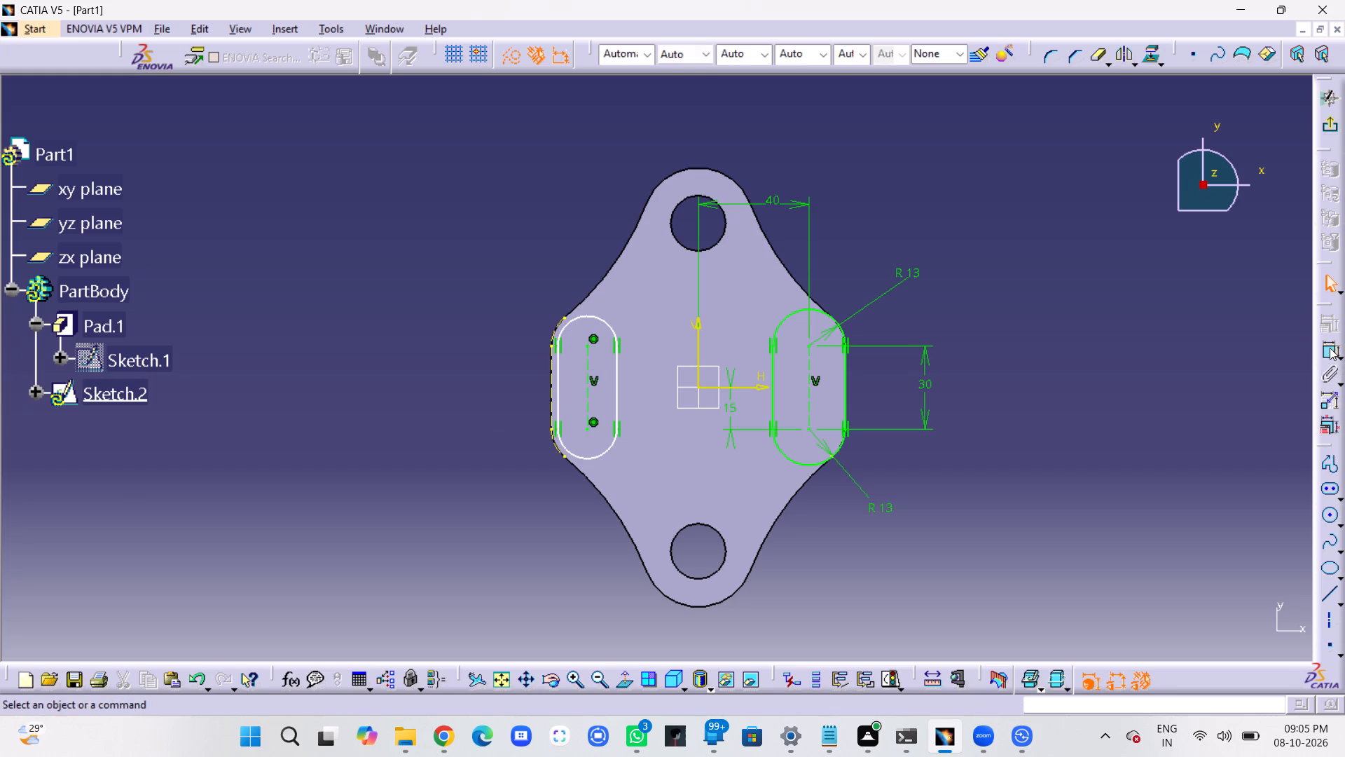
# Add a radius constraint to the left elongated hole's upper arc and set it to 13 mm.
pyautogui.click(1330, 348)
pyautogui.click(587, 315)
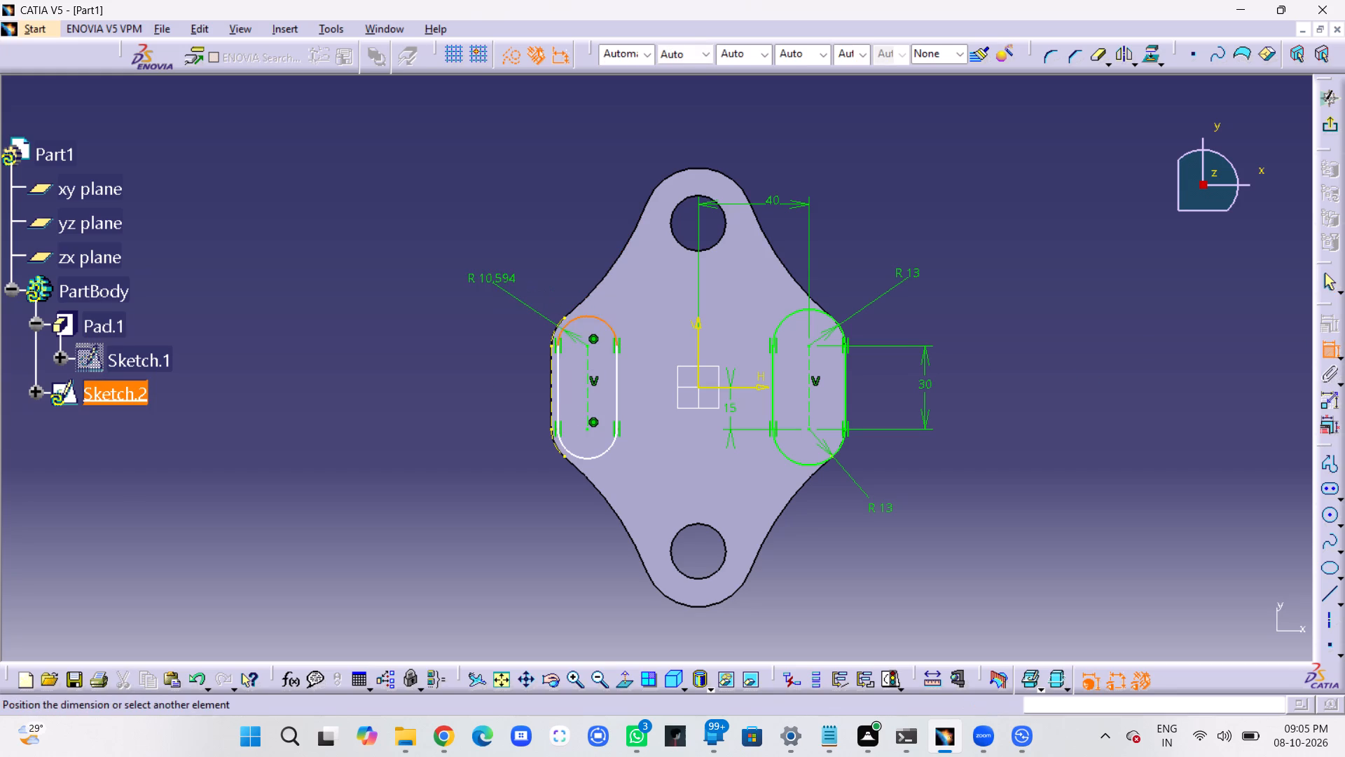
pyautogui.click(491, 282)
pyautogui.doubleClick(509, 277)
pyautogui.write('13')
pyautogui.press('Return')
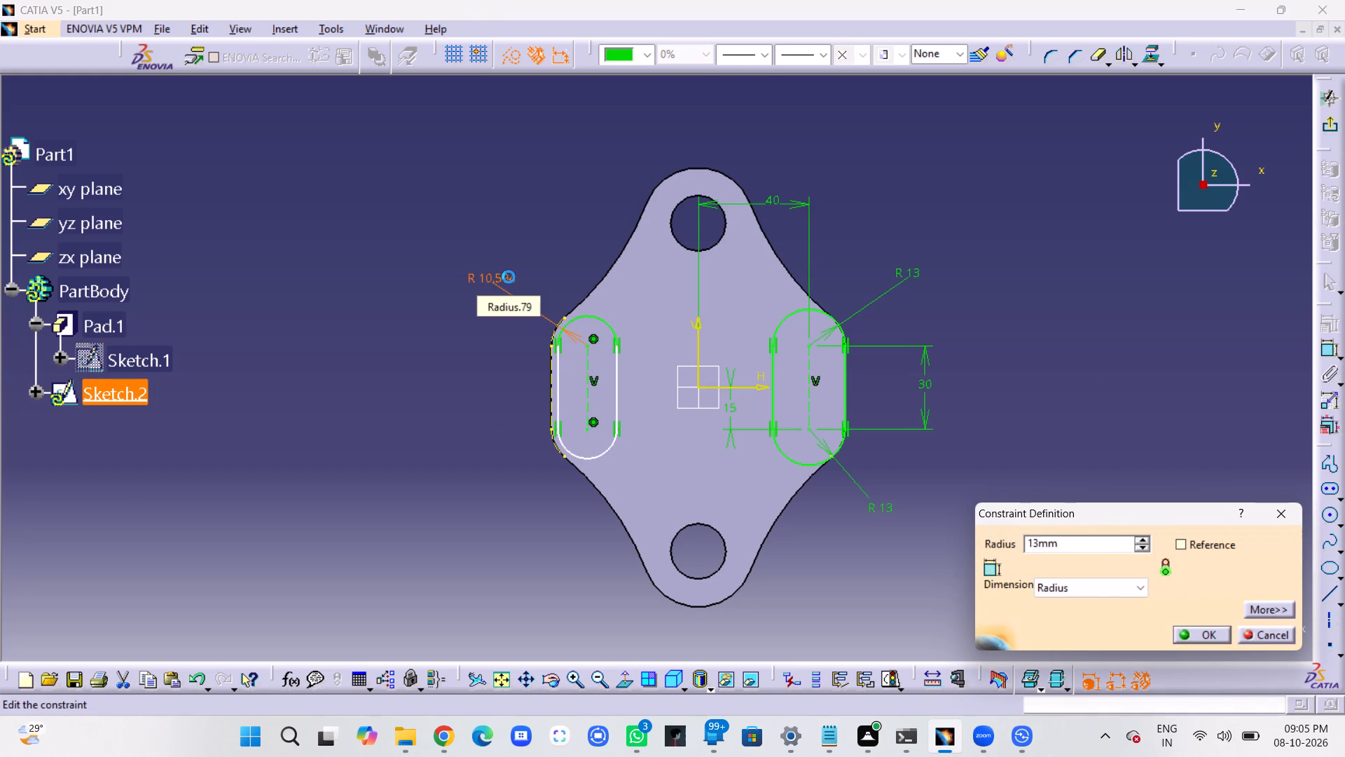
# Add a radius constraint to the left elongated hole's lower arc, placing it outside the plate below the profile.
pyautogui.click(1331, 351)
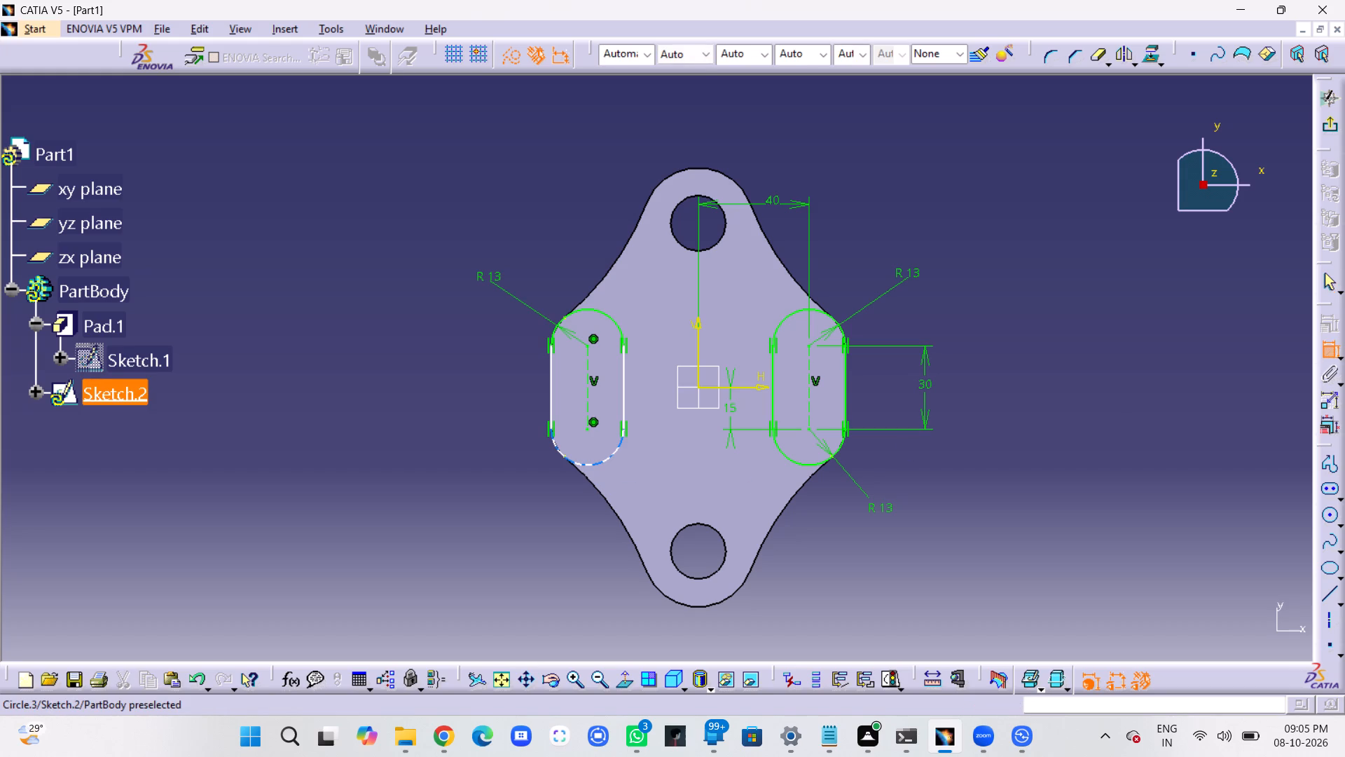
pyautogui.click(579, 461)
pyautogui.click(499, 498)
pyautogui.click(993, 513)
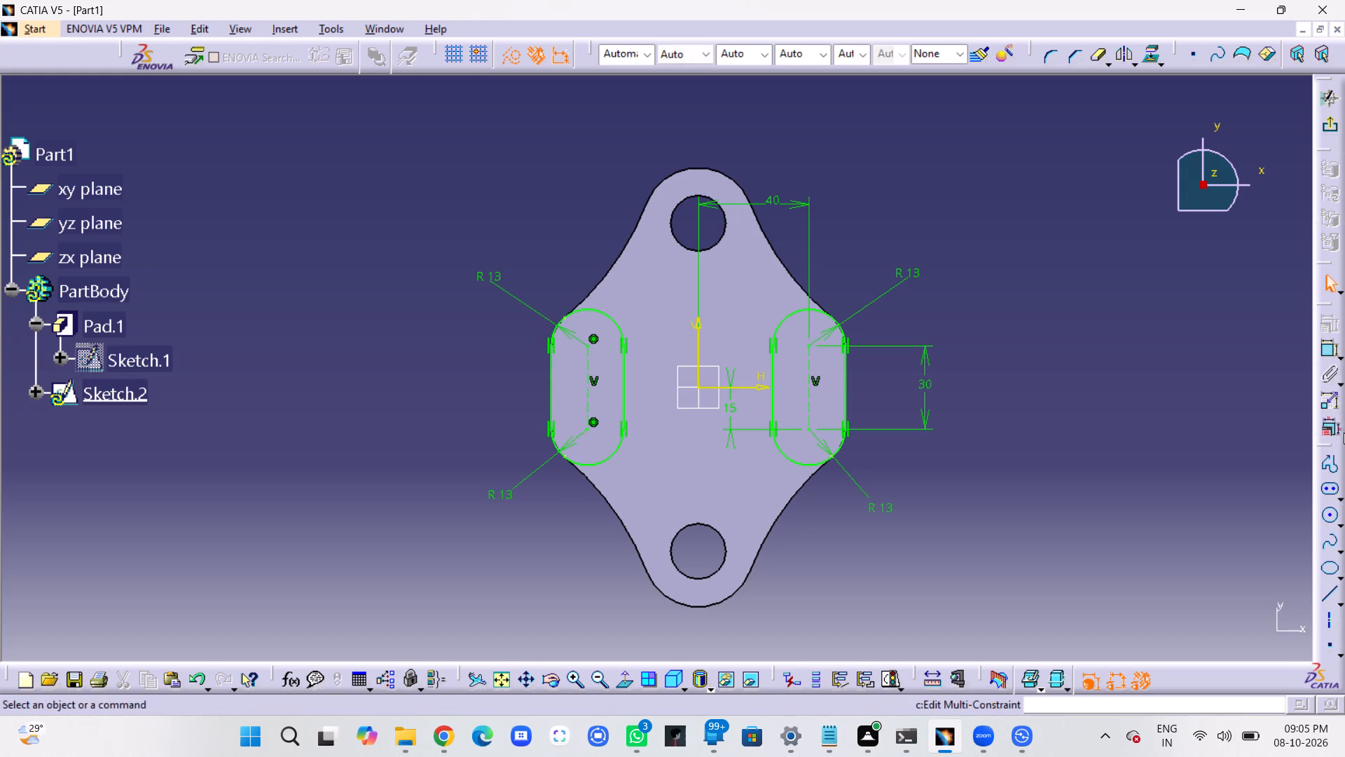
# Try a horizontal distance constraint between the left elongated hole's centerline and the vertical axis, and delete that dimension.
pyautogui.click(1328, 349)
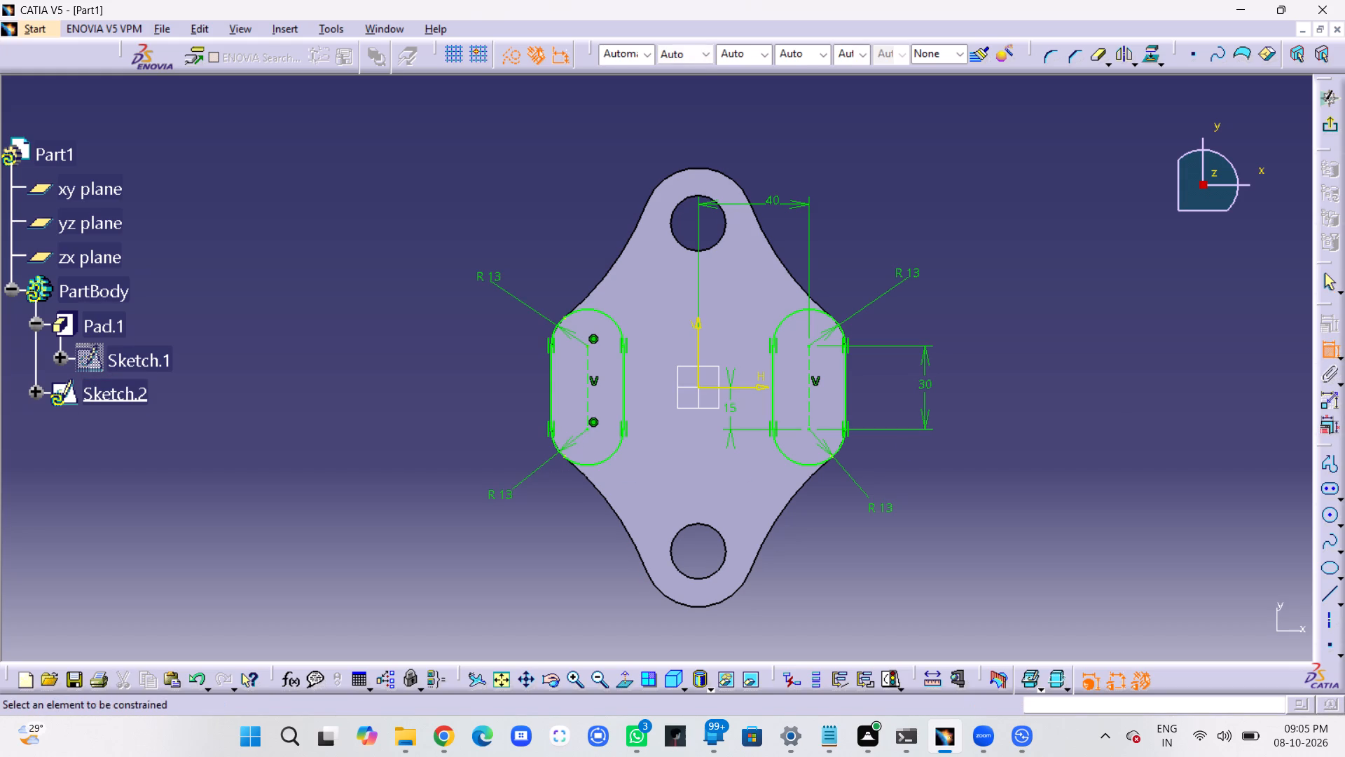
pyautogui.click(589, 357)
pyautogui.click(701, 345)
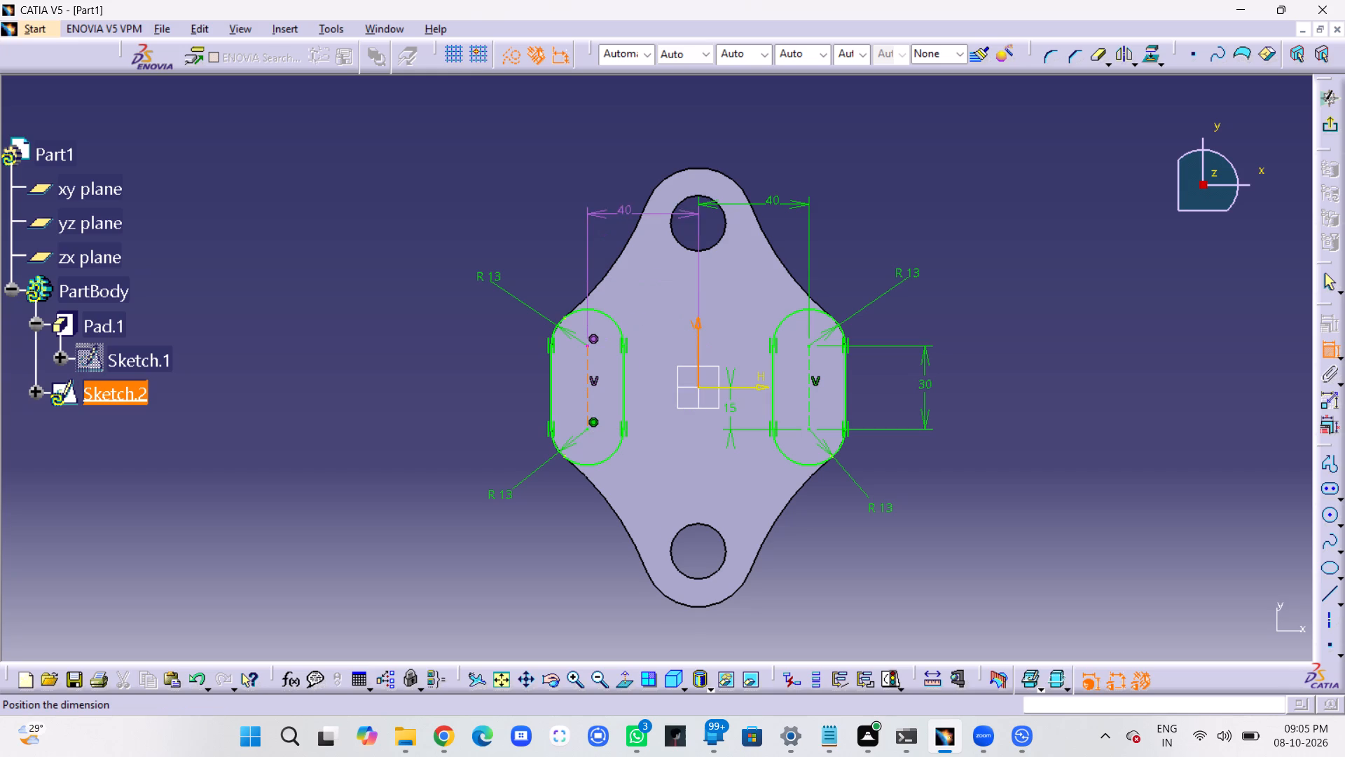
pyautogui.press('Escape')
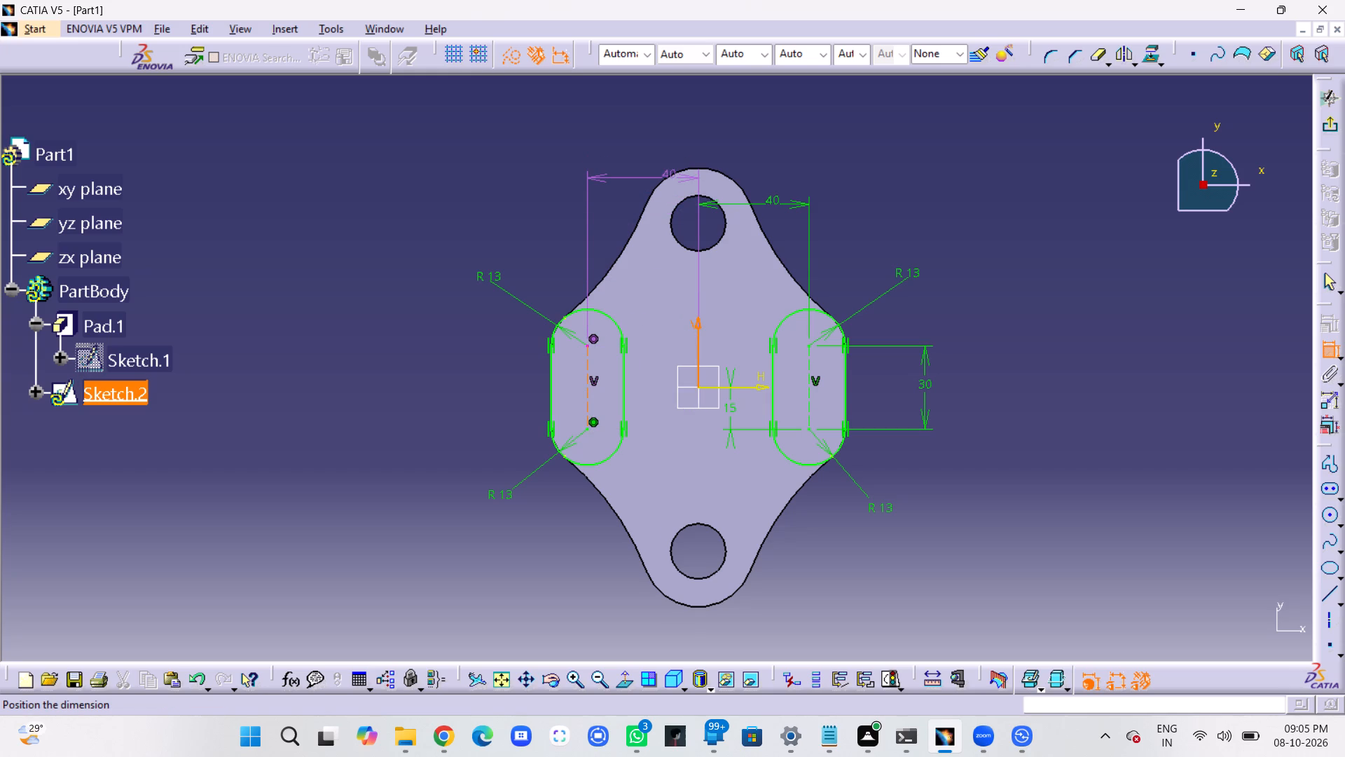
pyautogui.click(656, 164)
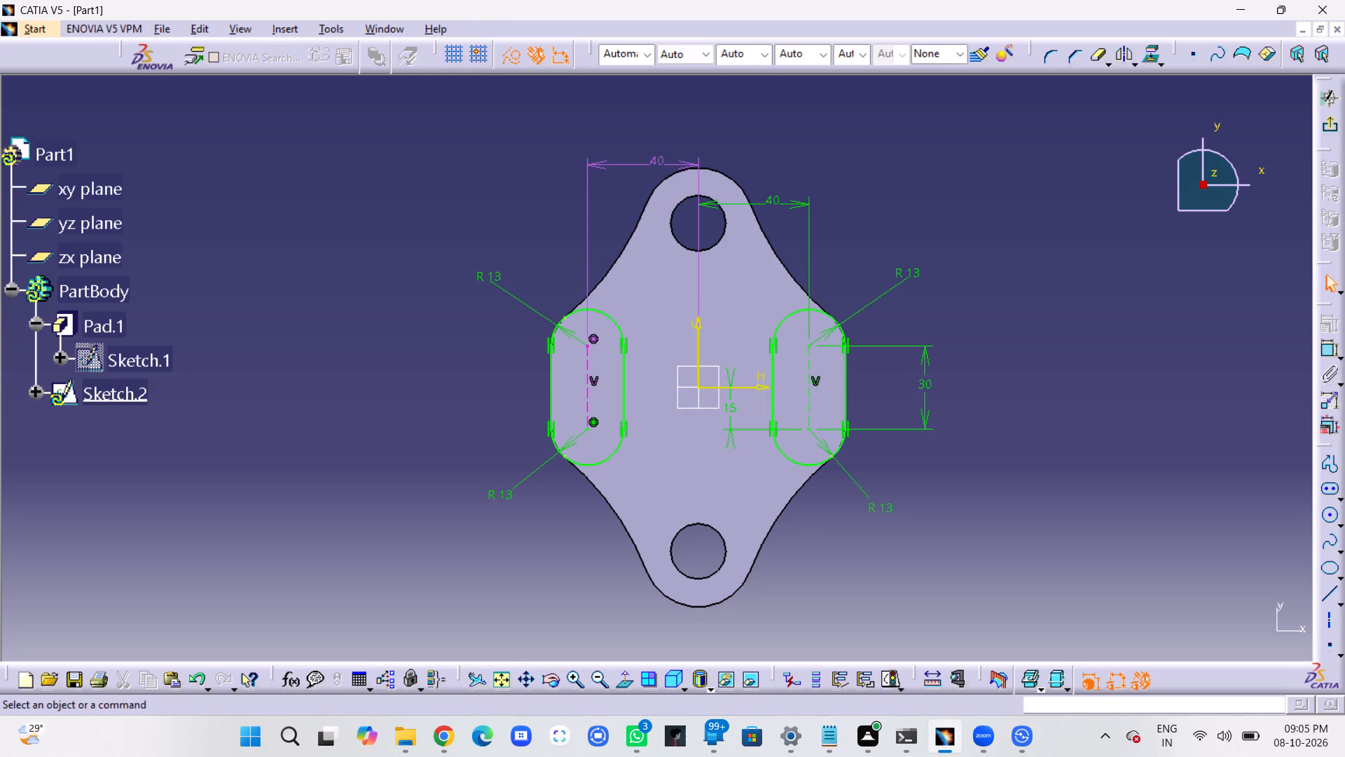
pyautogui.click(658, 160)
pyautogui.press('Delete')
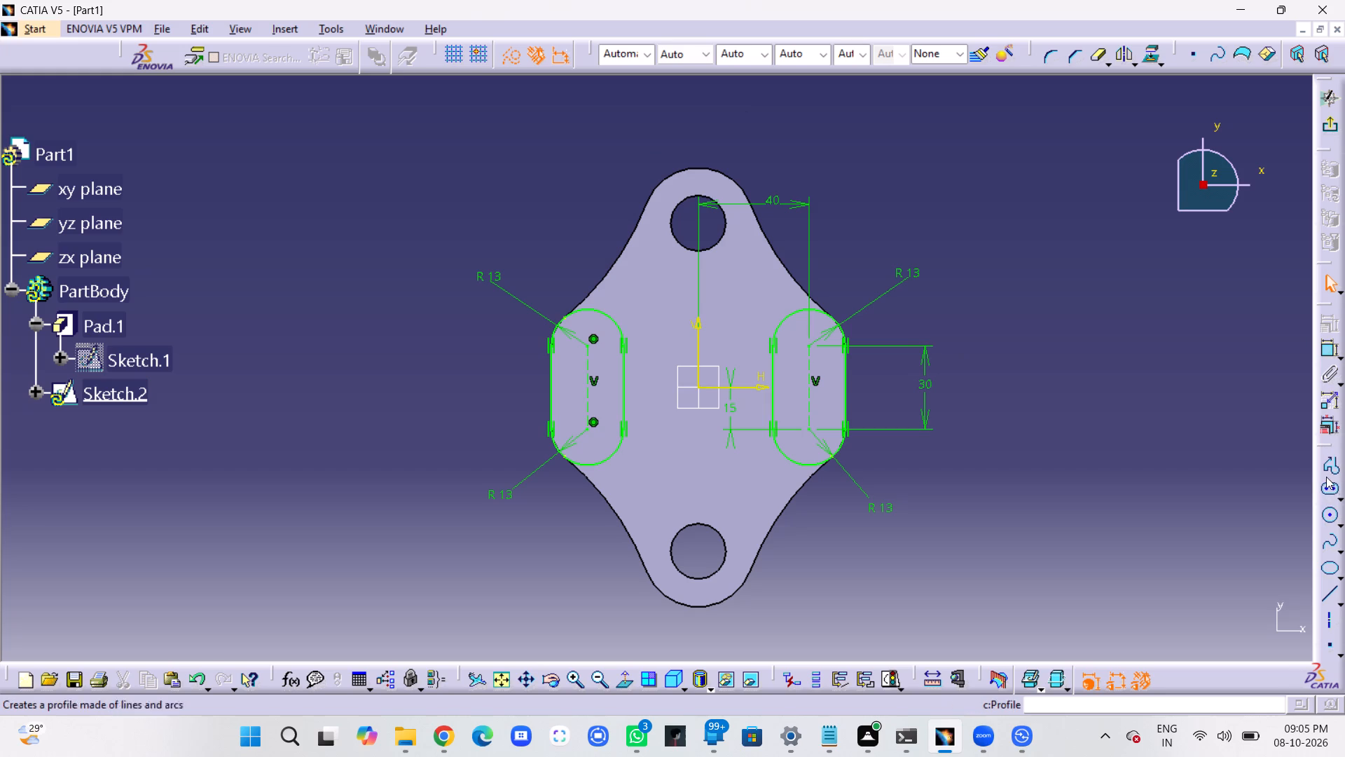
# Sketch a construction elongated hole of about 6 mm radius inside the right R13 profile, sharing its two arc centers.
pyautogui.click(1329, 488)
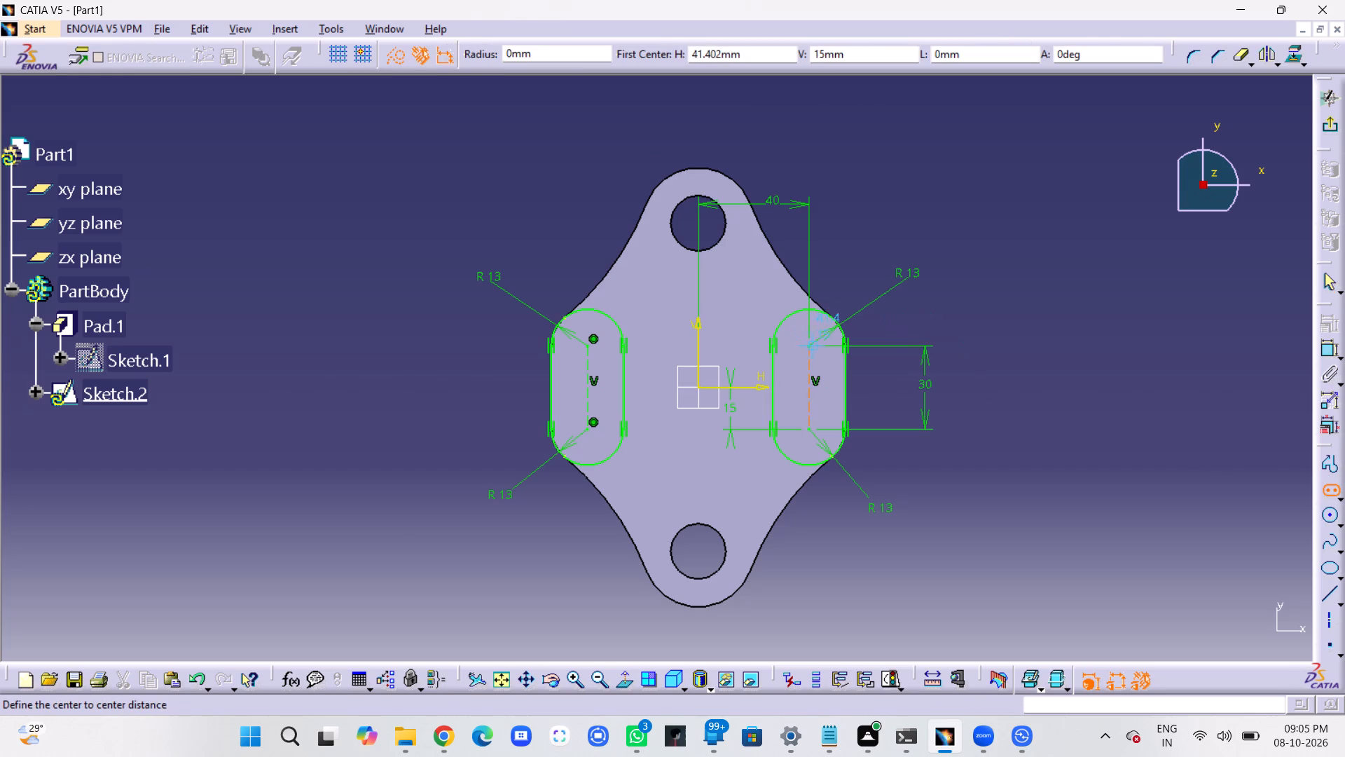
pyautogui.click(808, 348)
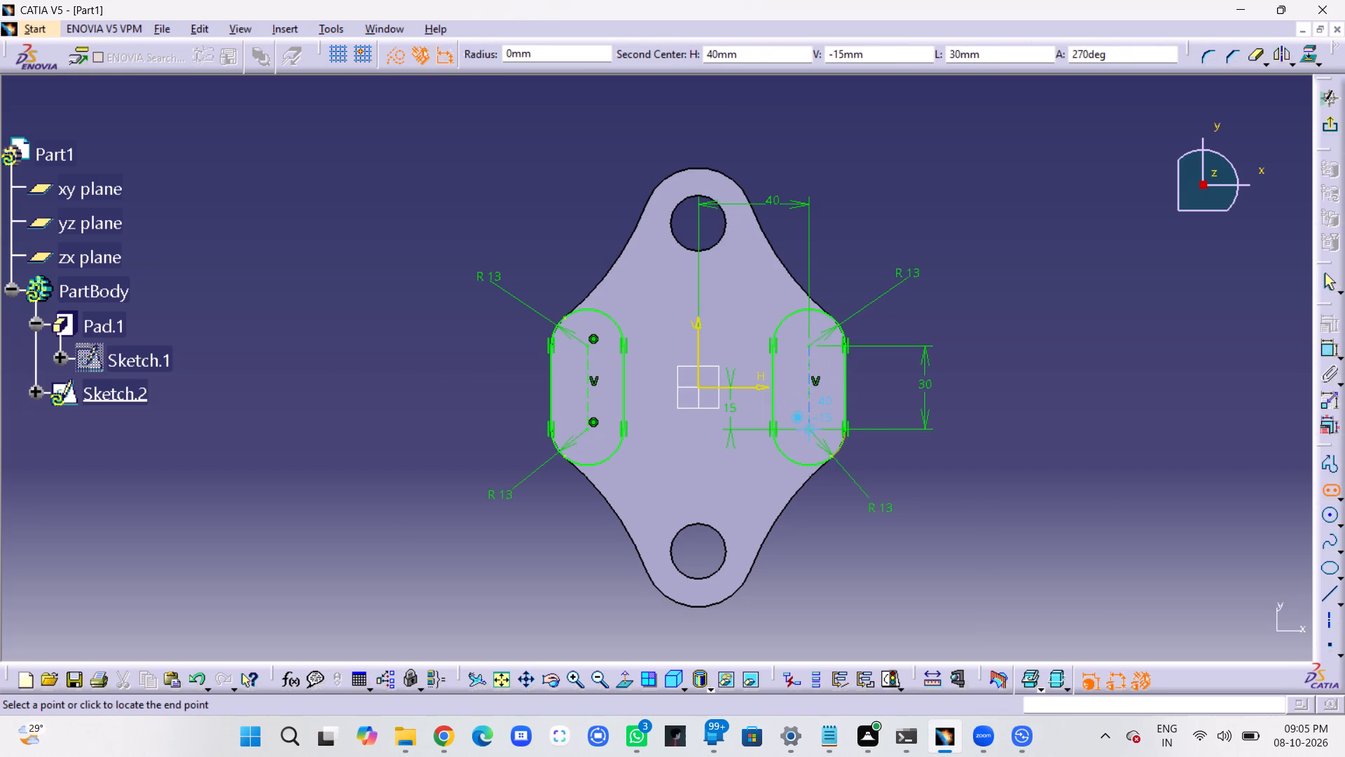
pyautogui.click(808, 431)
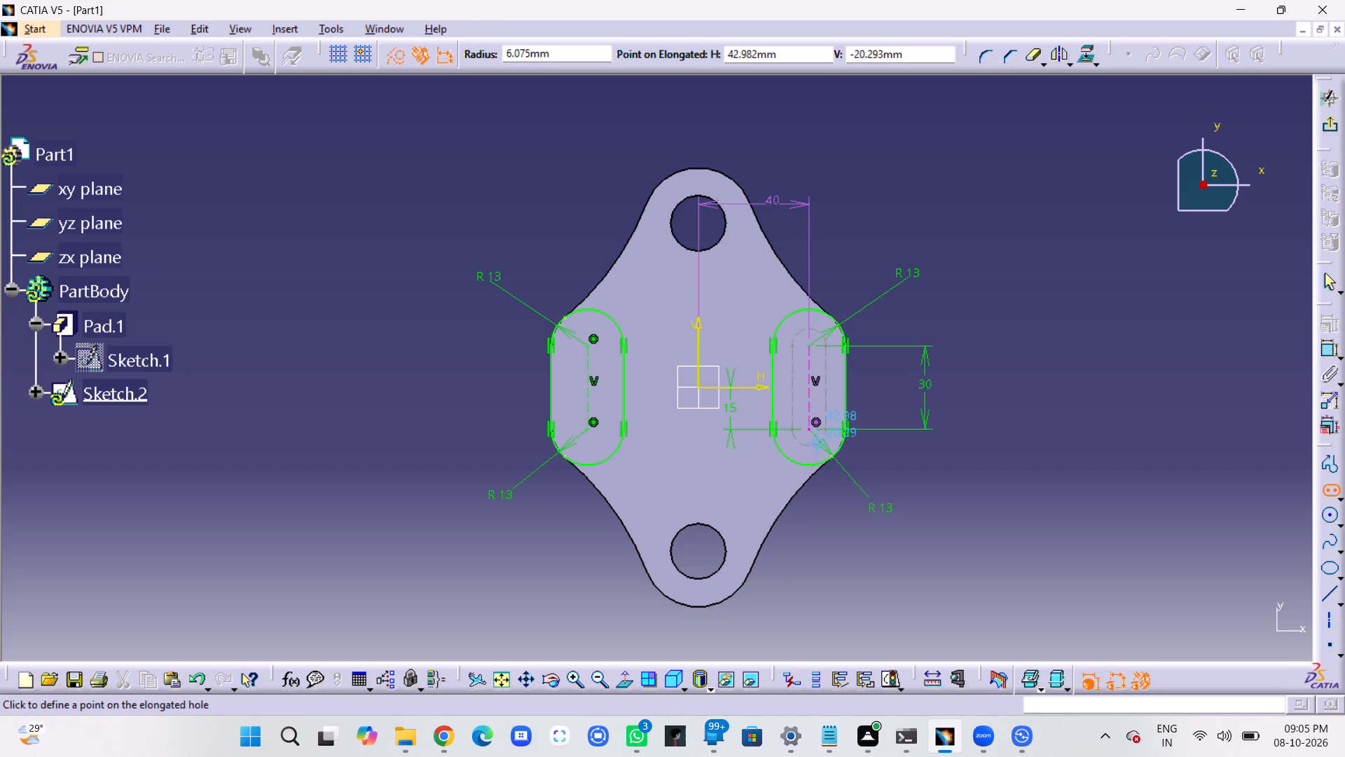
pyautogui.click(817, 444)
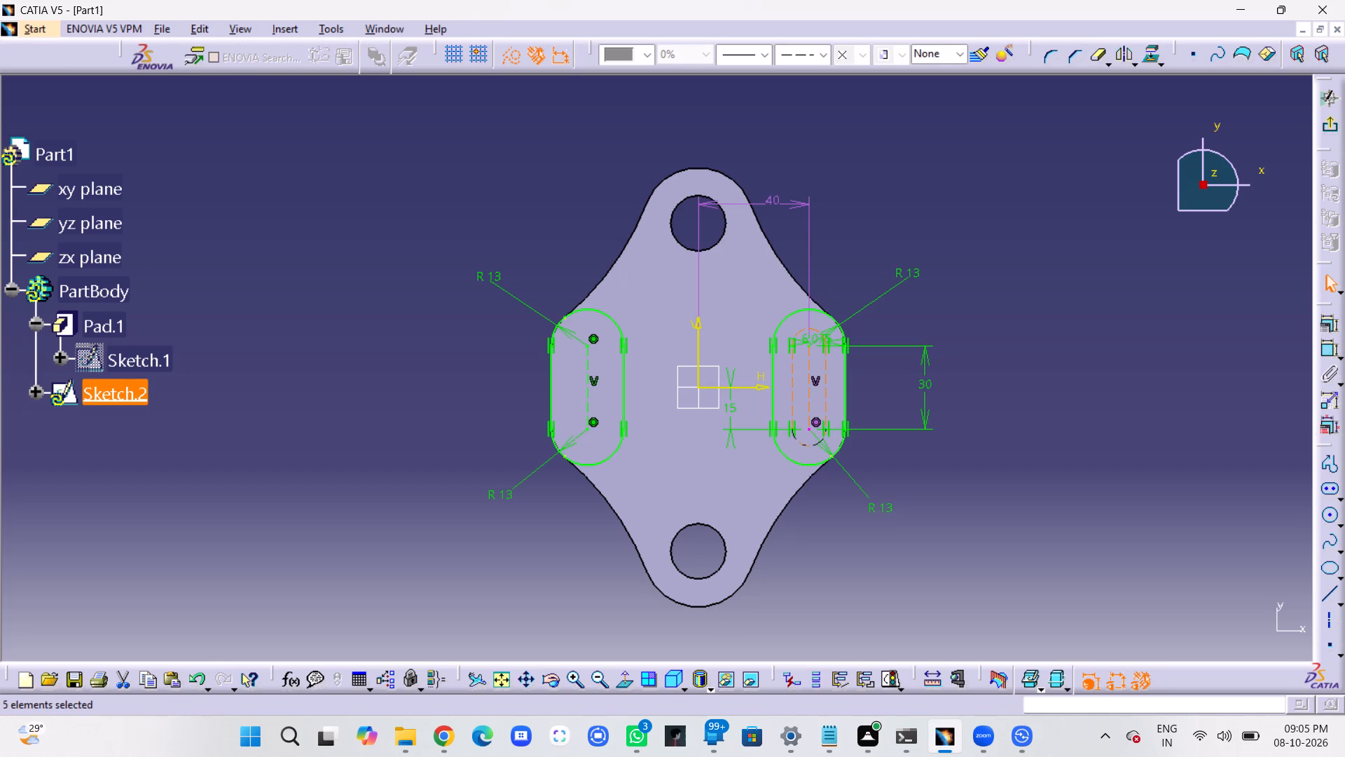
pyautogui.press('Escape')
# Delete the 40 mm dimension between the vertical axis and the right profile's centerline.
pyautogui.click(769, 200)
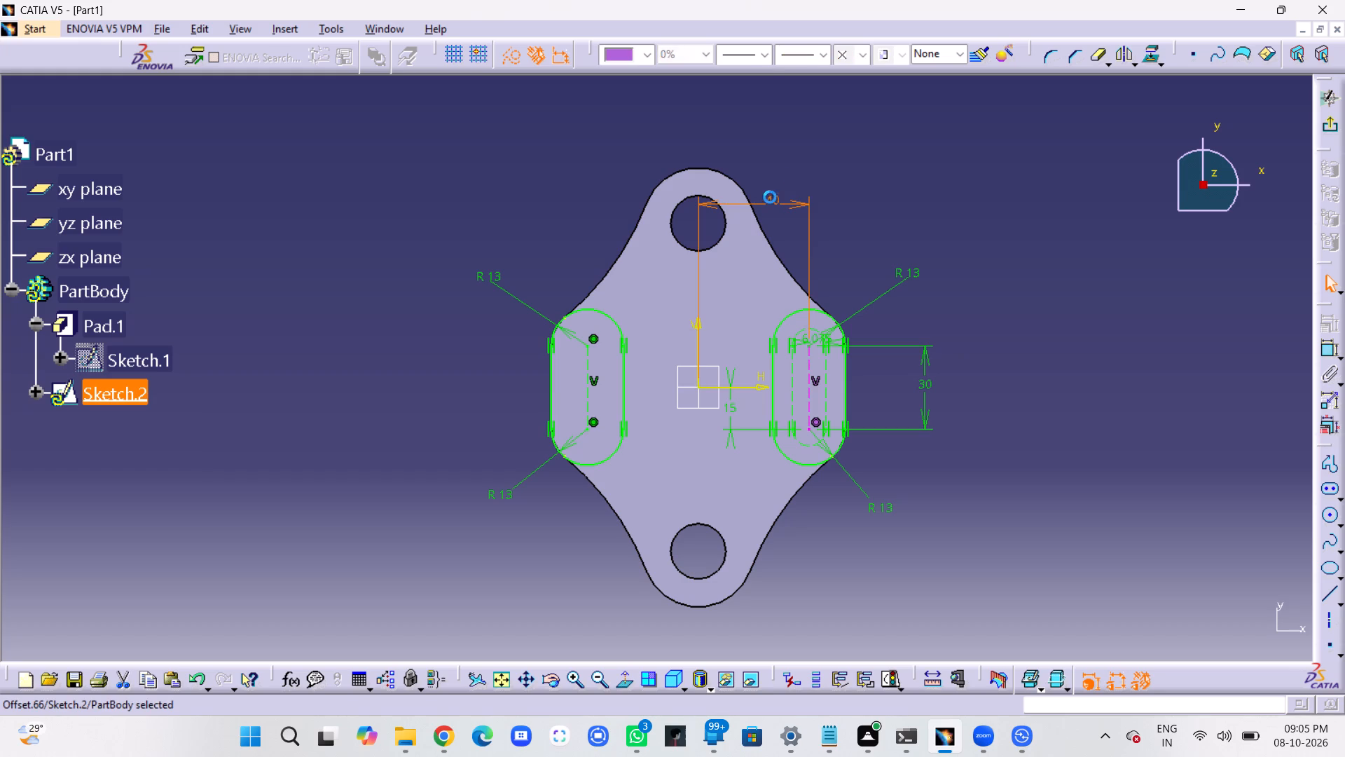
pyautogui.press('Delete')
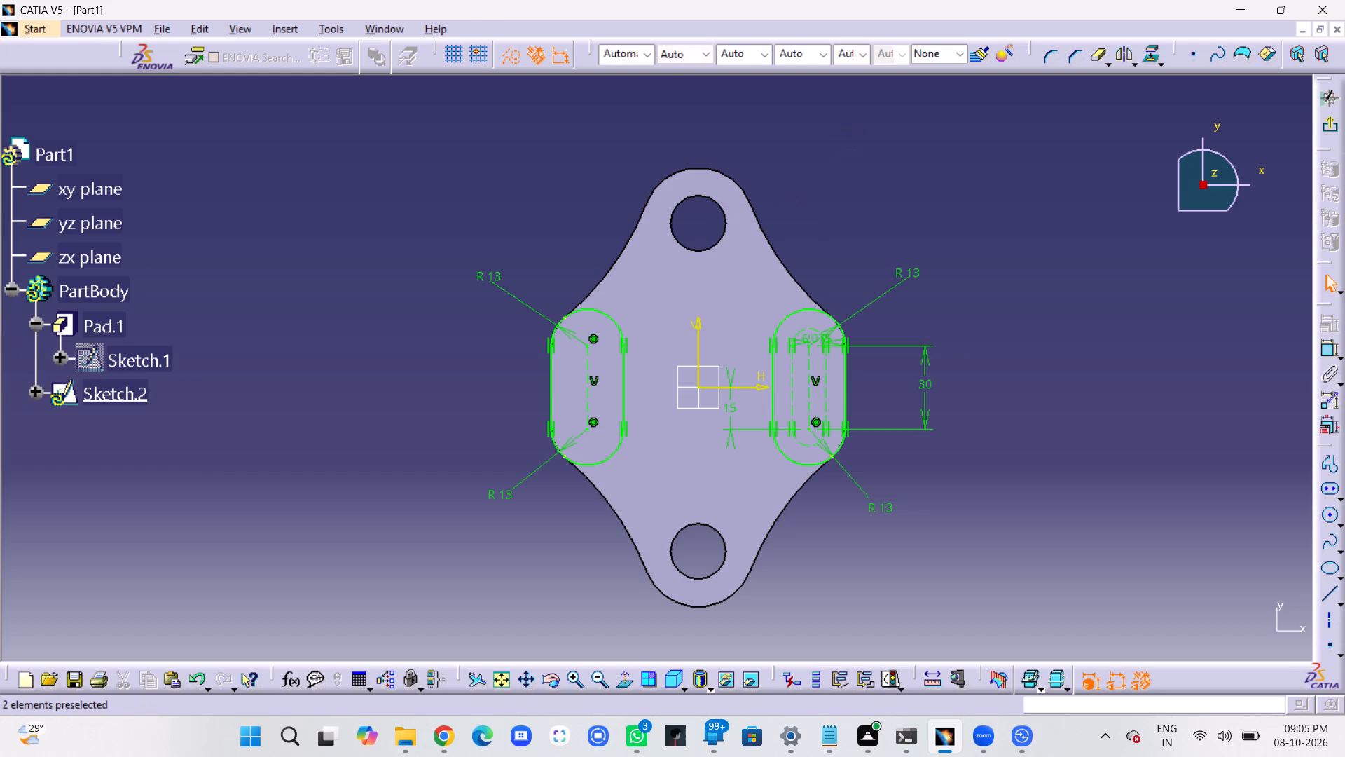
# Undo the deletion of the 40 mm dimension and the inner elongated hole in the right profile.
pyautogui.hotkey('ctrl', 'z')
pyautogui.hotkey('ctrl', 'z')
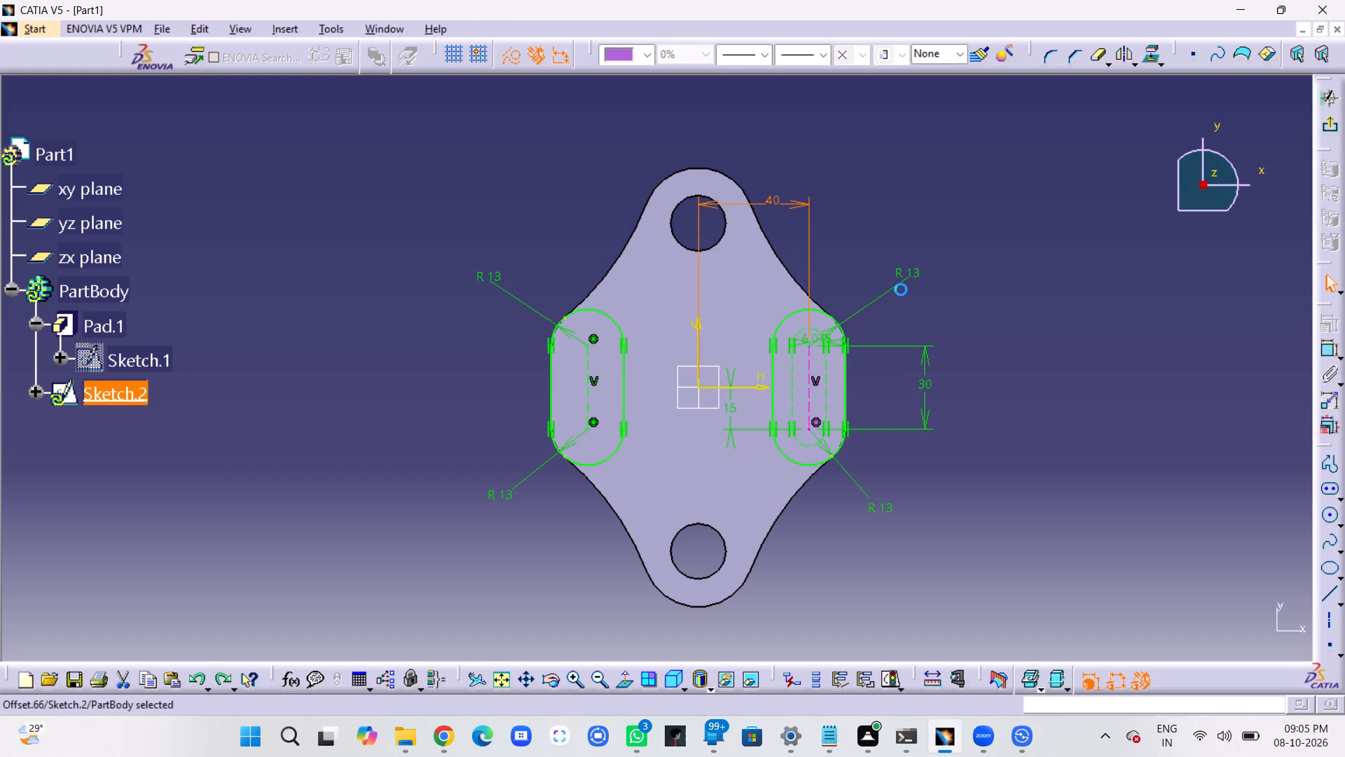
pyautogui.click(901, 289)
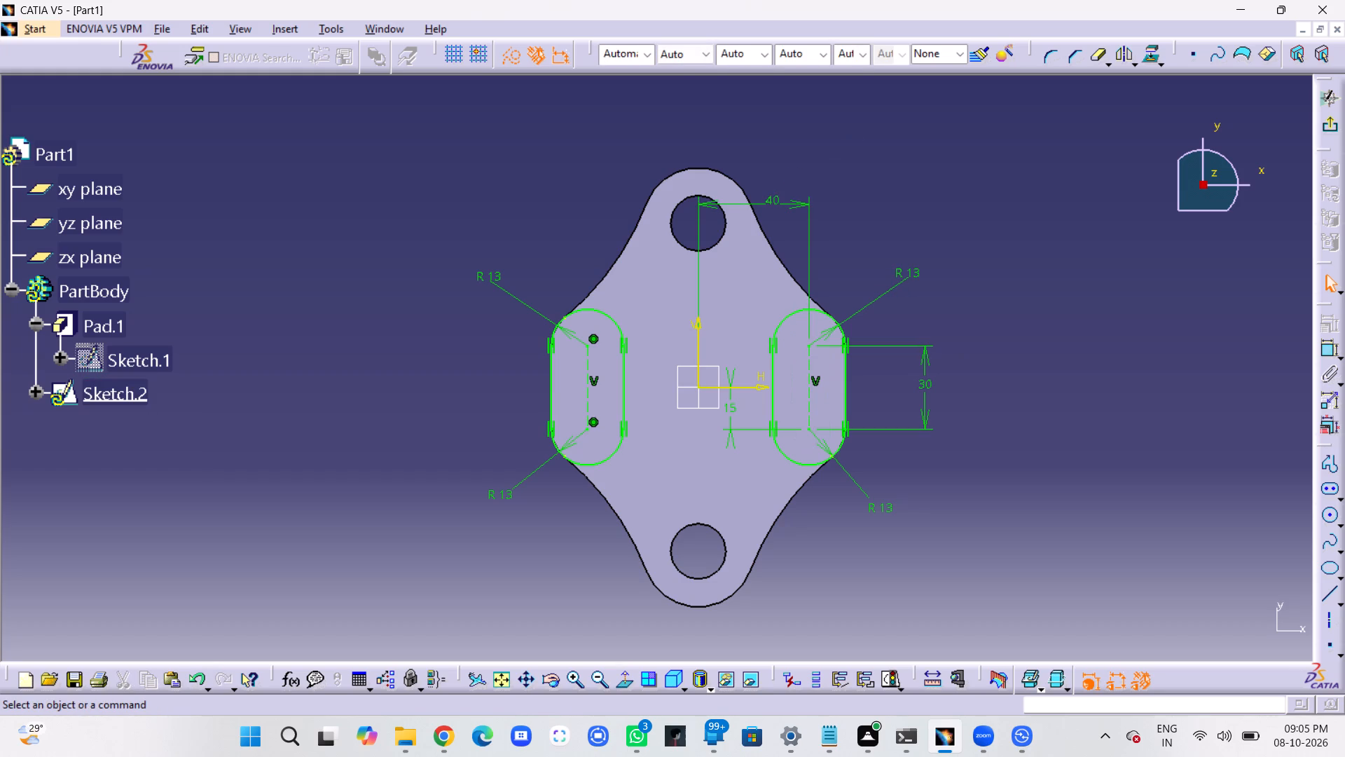
# With construction mode off, sketch an elongated hole of about 6.3 mm radius inside the right R13 profile, sharing its two arc centers.
pyautogui.click(511, 57)
pyautogui.click(1115, 326)
pyautogui.click(1334, 491)
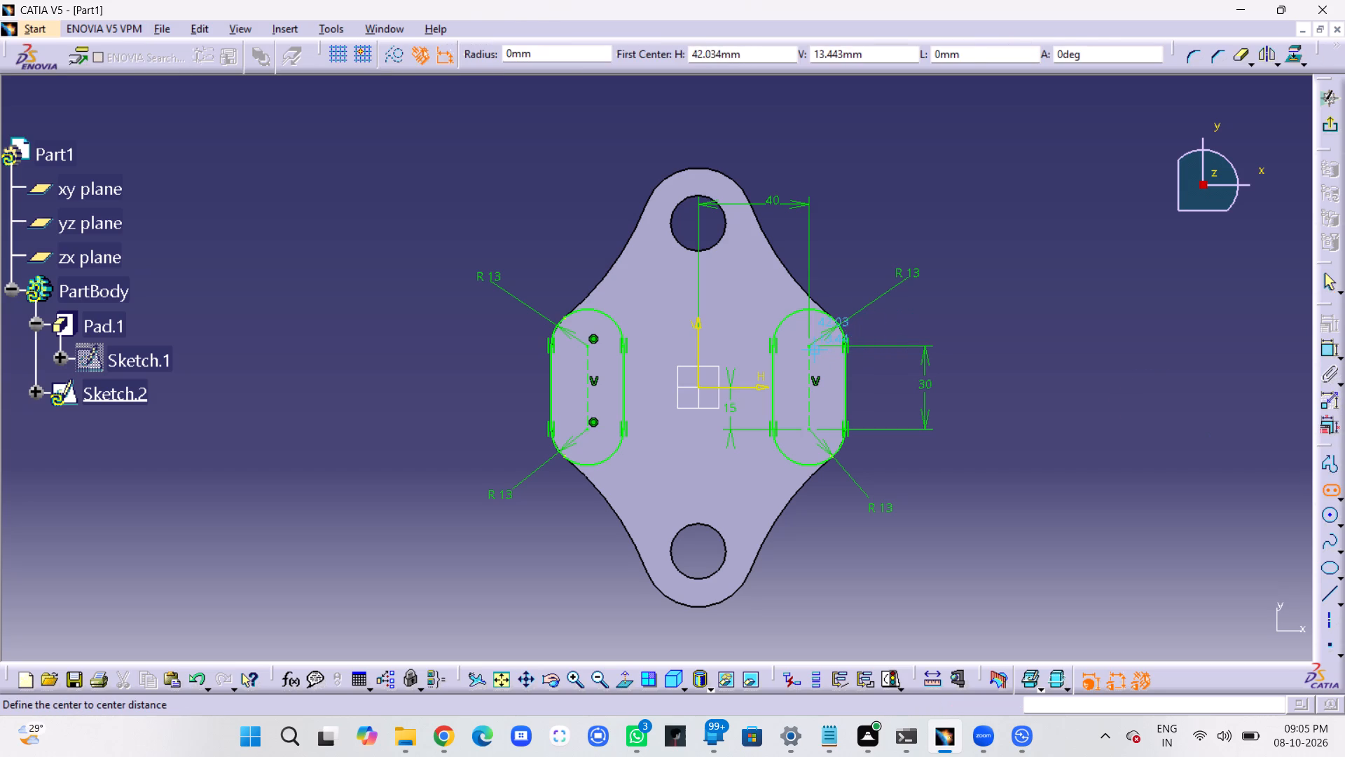
pyautogui.click(809, 347)
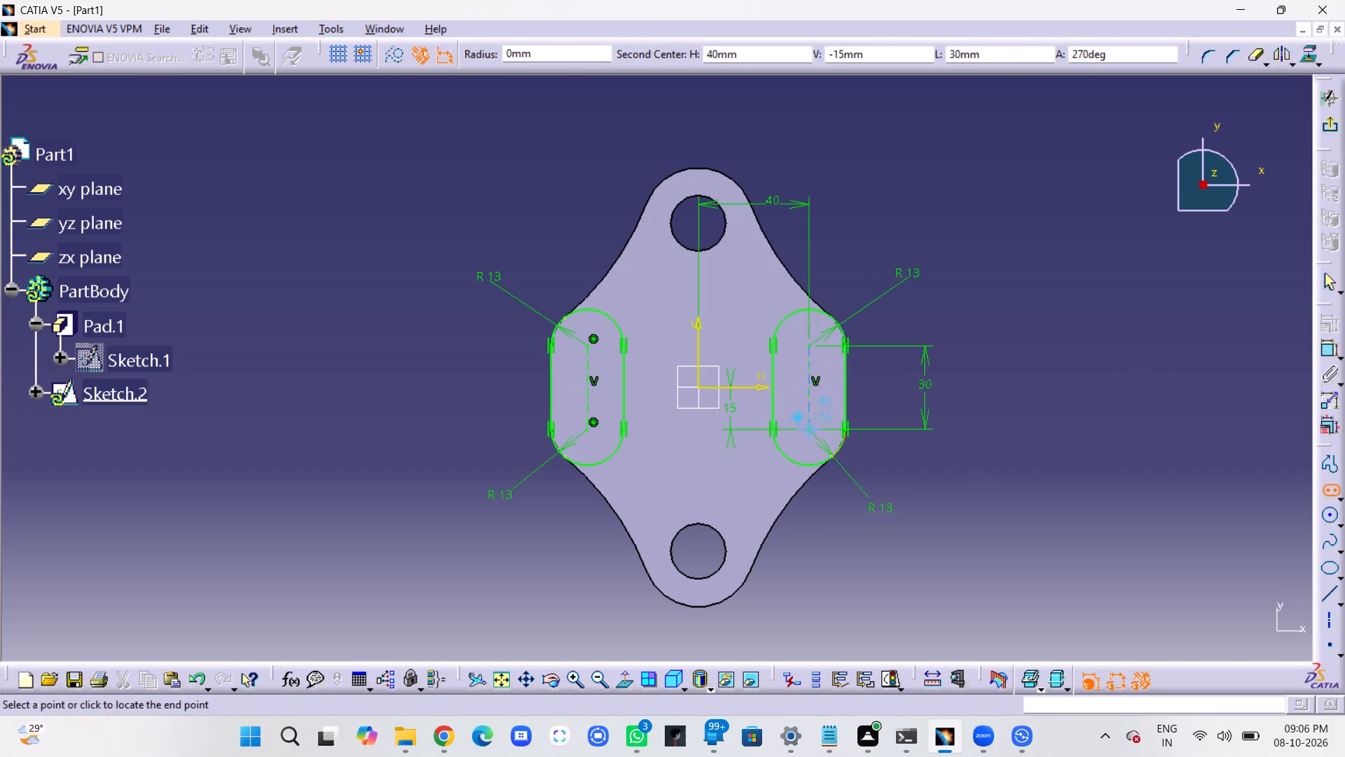
pyautogui.click(809, 429)
pyautogui.click(792, 397)
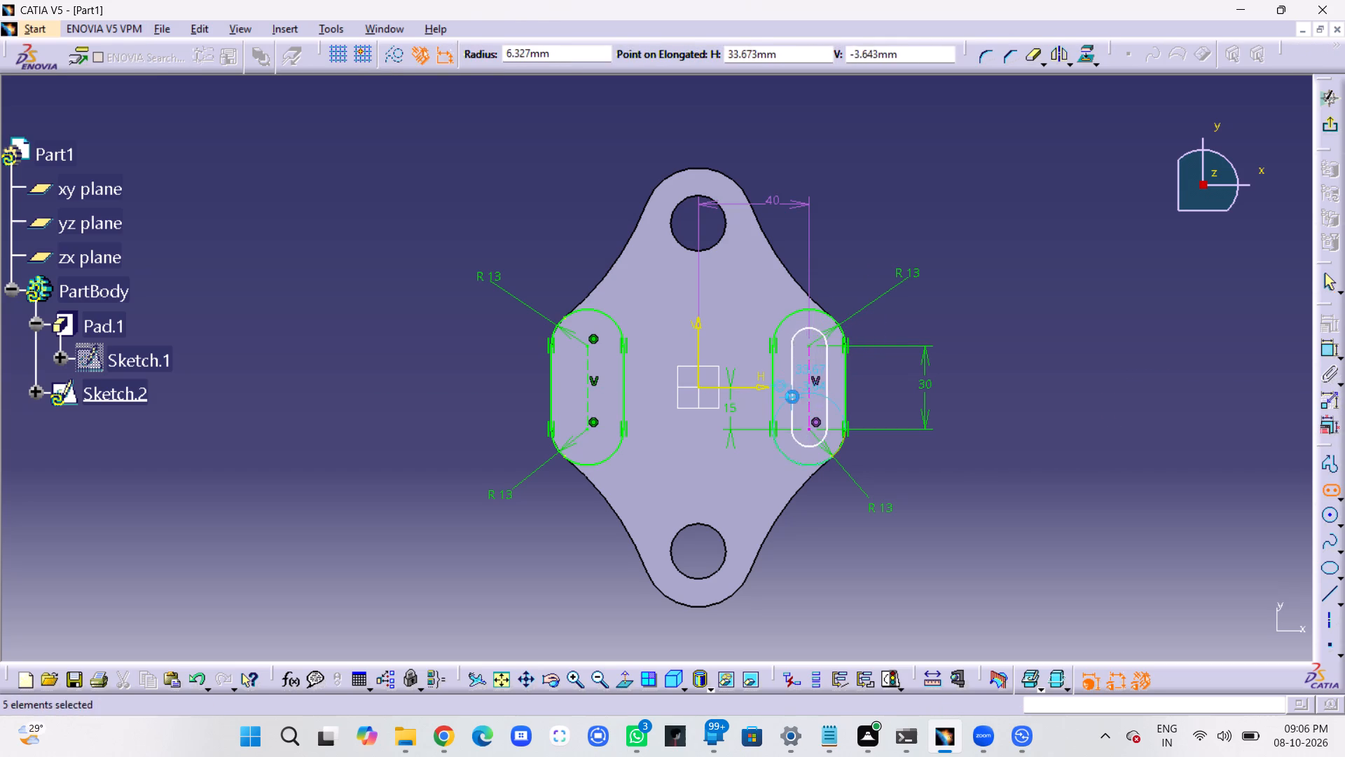
pyautogui.click(990, 329)
# Delete the 40 mm dimension between the vertical axis and the right profile's centerline.
pyautogui.click(786, 200)
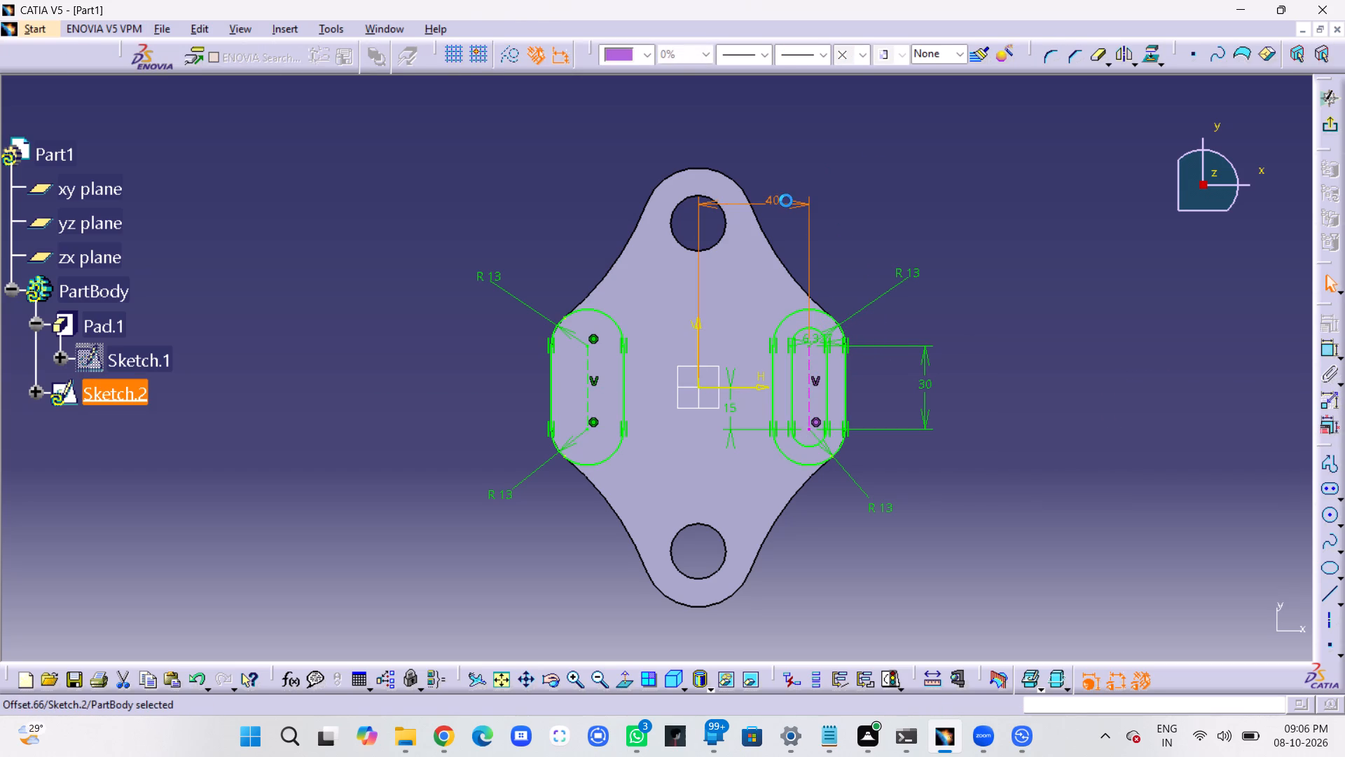
pyautogui.press('Delete')
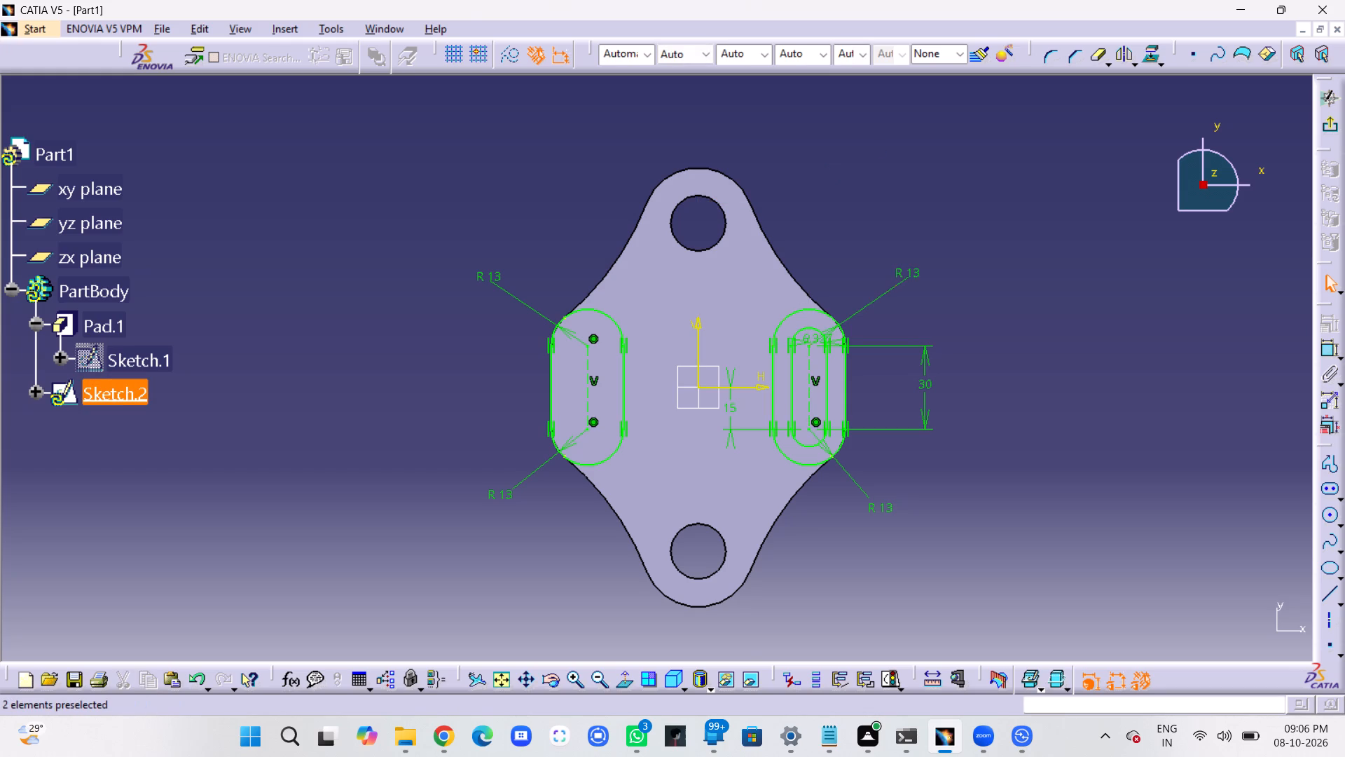
# Delete the half-width offset dimension between the right inner elongated hole's centerline and its straight side.
pyautogui.moveTo(935, 366); pyautogui.dragTo(937, 339, button='middle')
pyautogui.rightClick(935, 366)
pyautogui.moveTo(1124, 401); pyautogui.dragTo(1053, 324, button='middle')
pyautogui.rightClick(1055, 343)
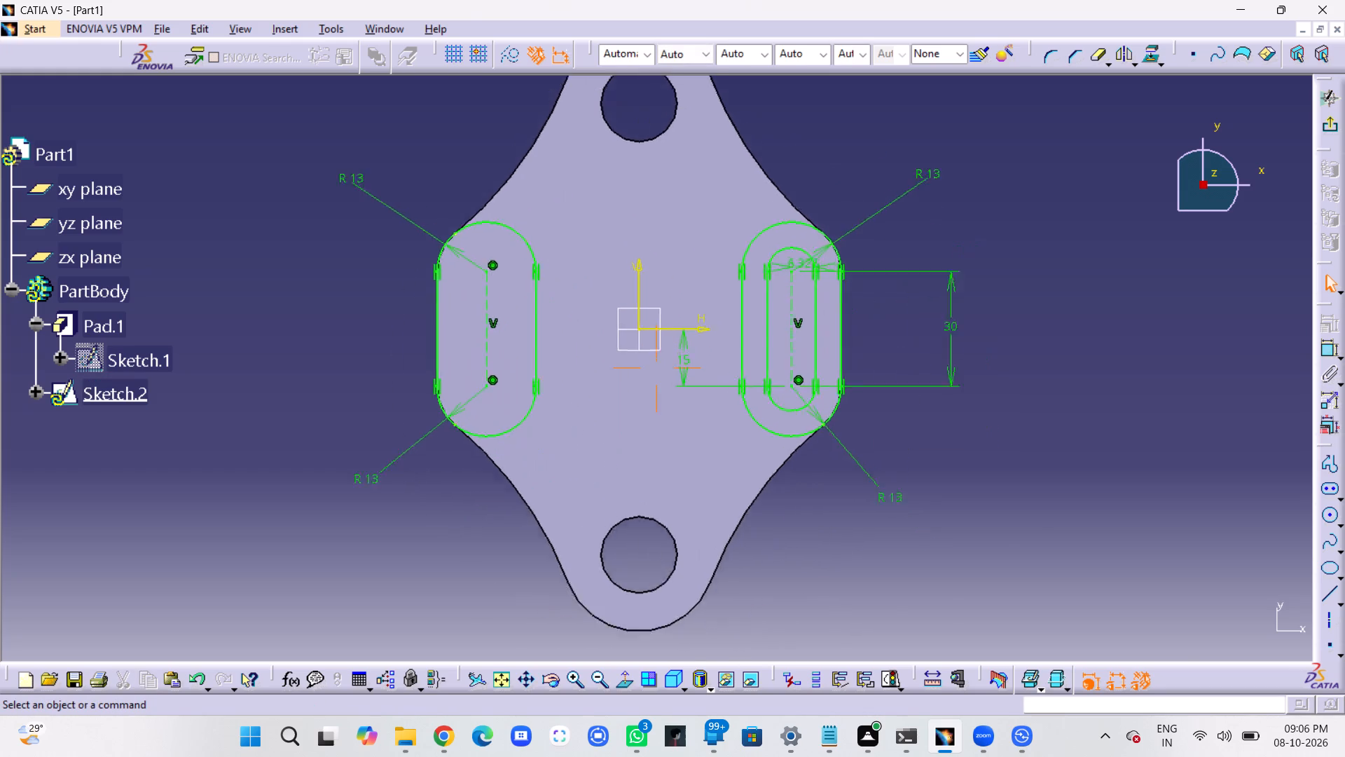
pyautogui.moveTo(1053, 324); pyautogui.dragTo(1049, 222, button='middle')
pyautogui.moveTo(1091, 290); pyautogui.dragTo(874, 386, button='middle')
pyautogui.click(789, 223)
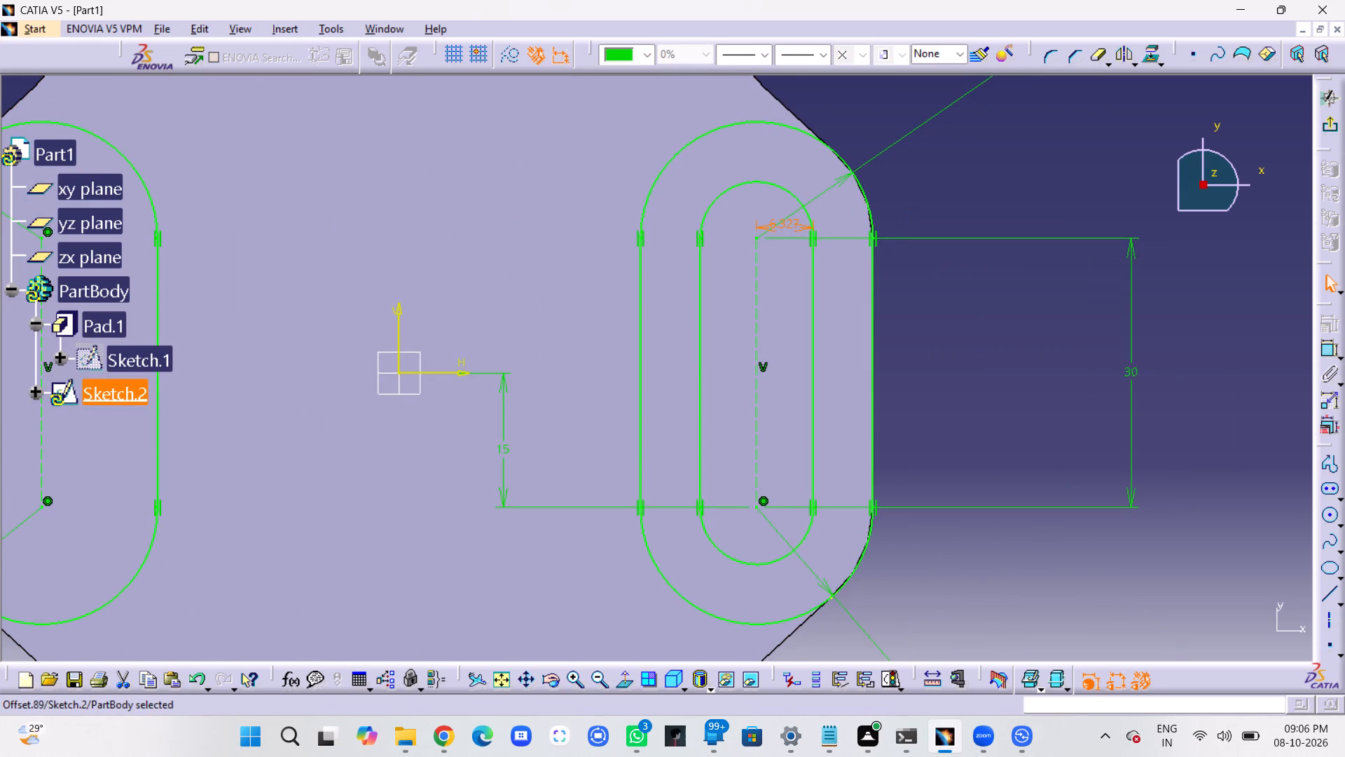
pyautogui.press('Delete')
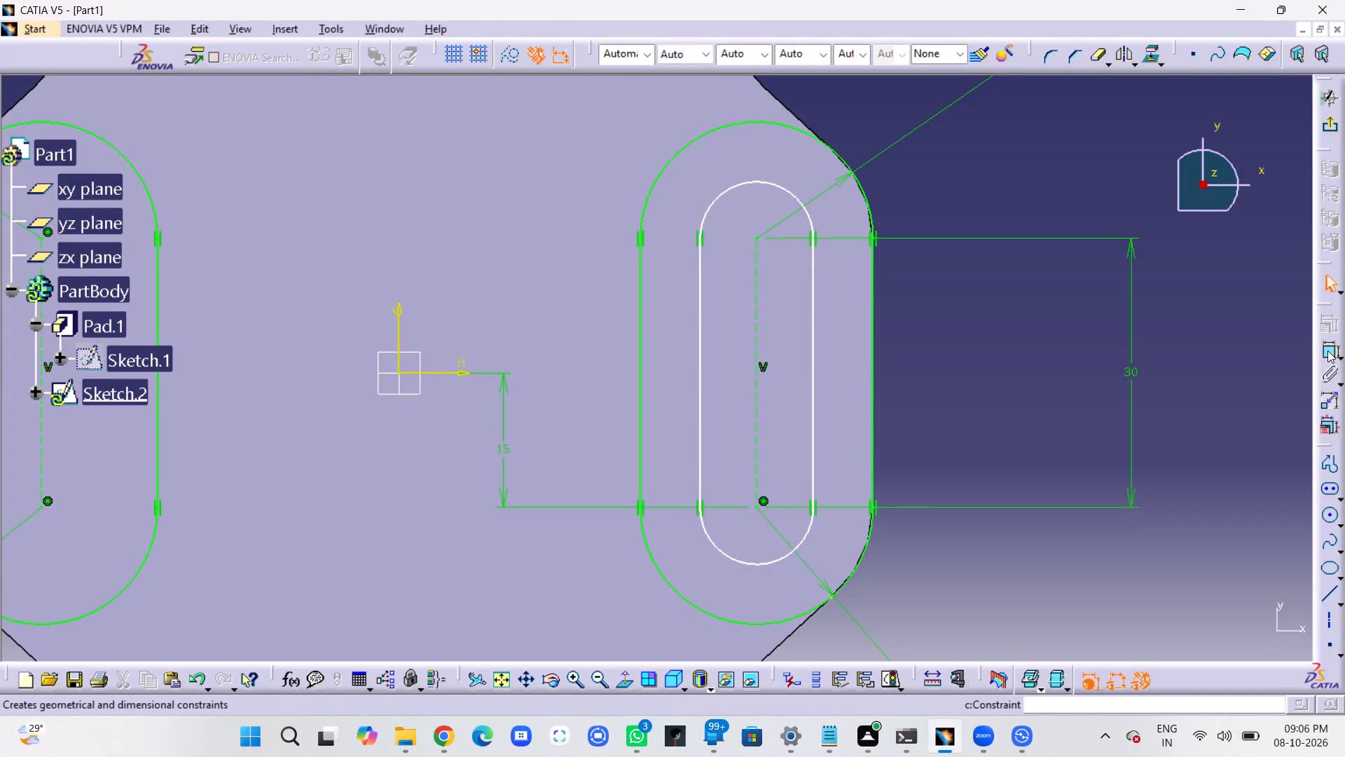
# Constrain the upper arc of the right inner elongated hole to a radius of 8 mm.
pyautogui.click(1327, 350)
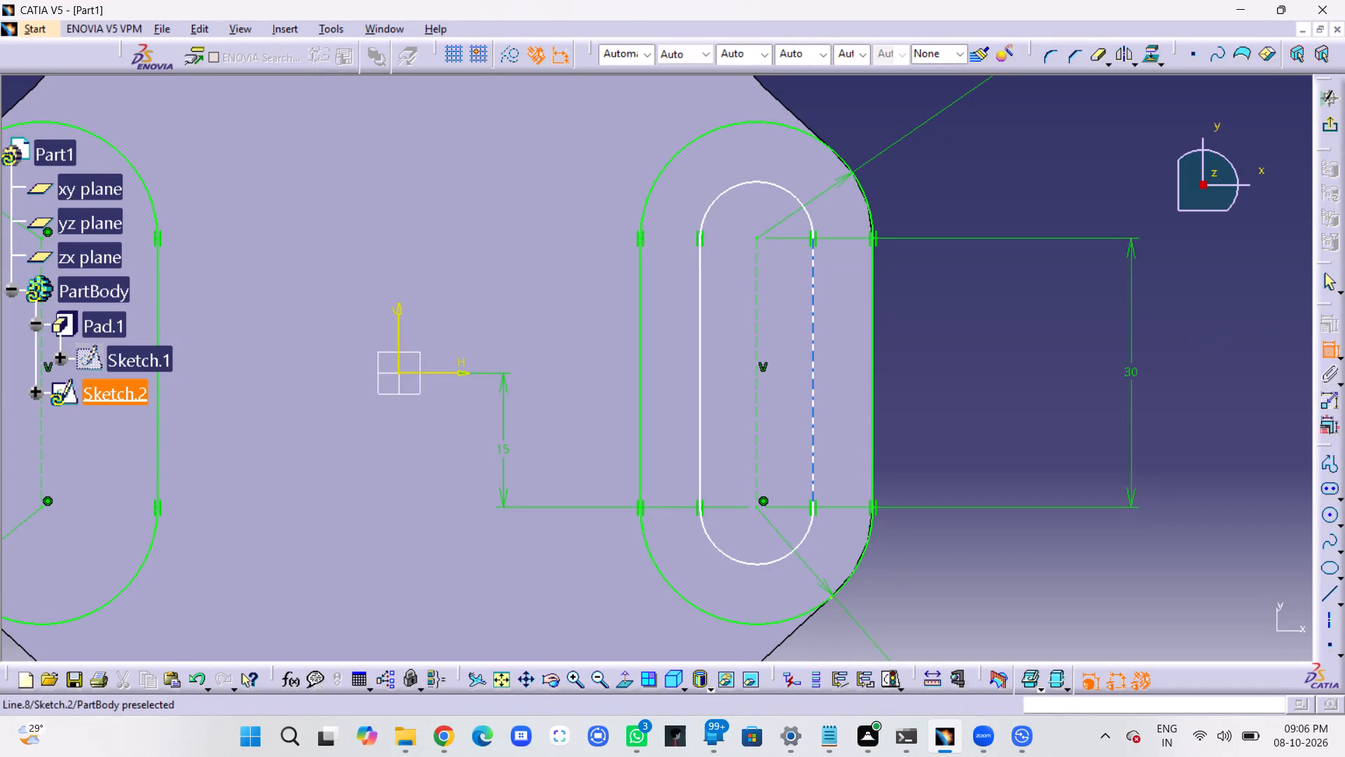
pyautogui.click(782, 185)
pyautogui.click(971, 140)
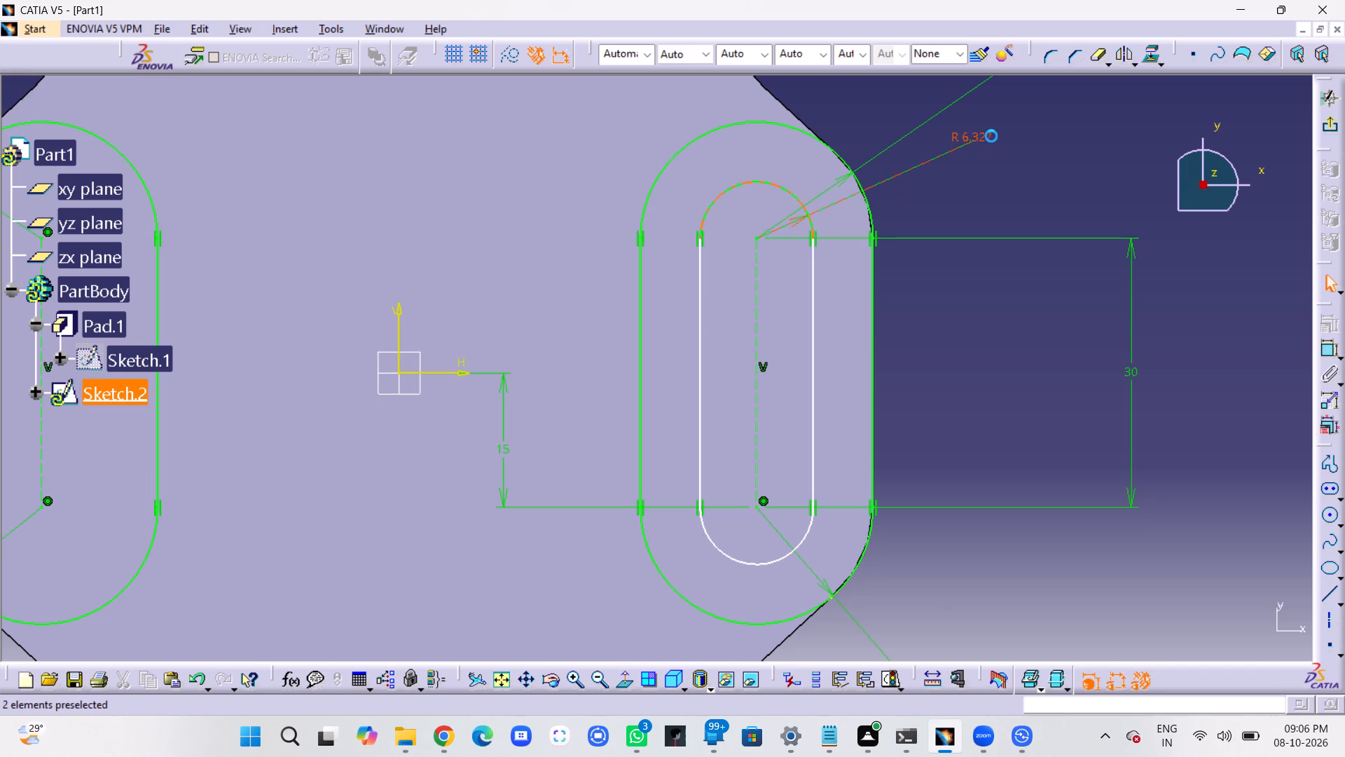
pyautogui.doubleClick(991, 135)
pyautogui.press('8')
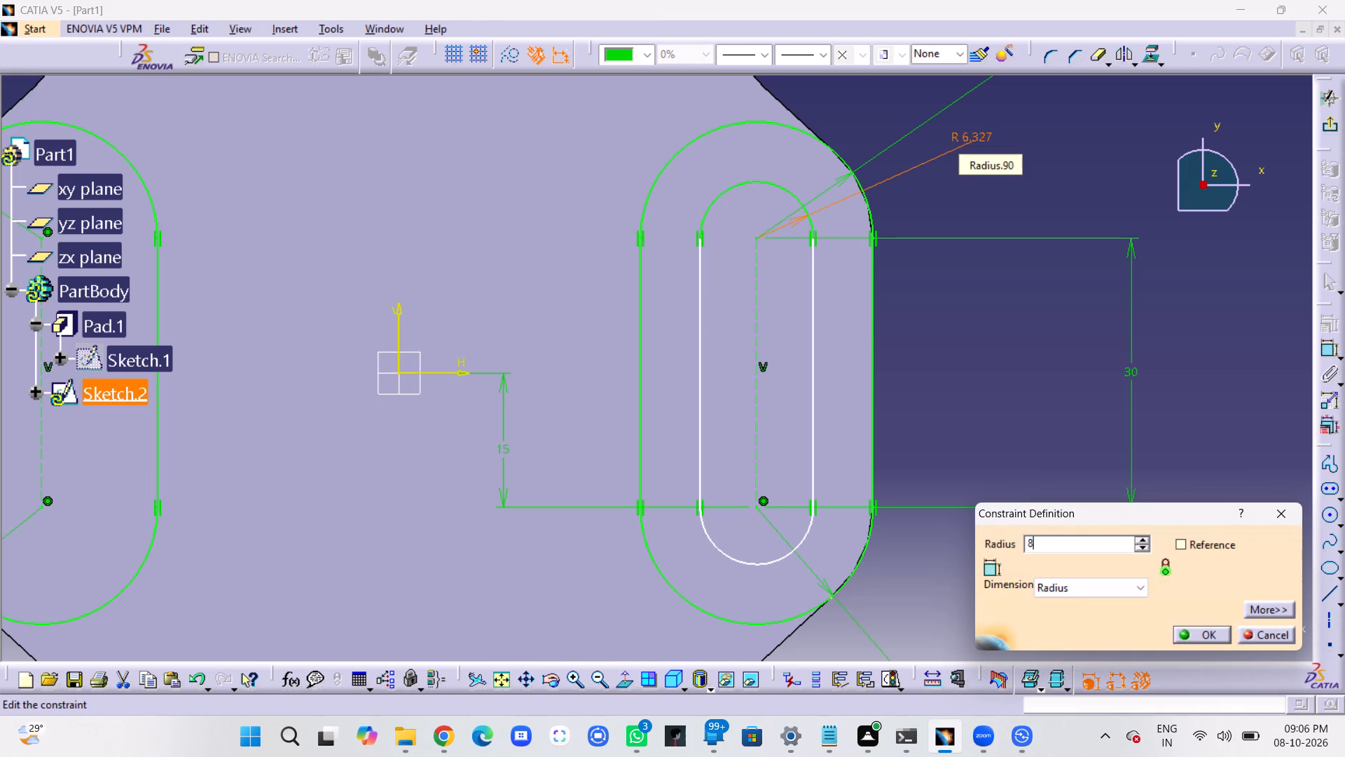
pyautogui.press('Return')
pyautogui.click(1045, 158)
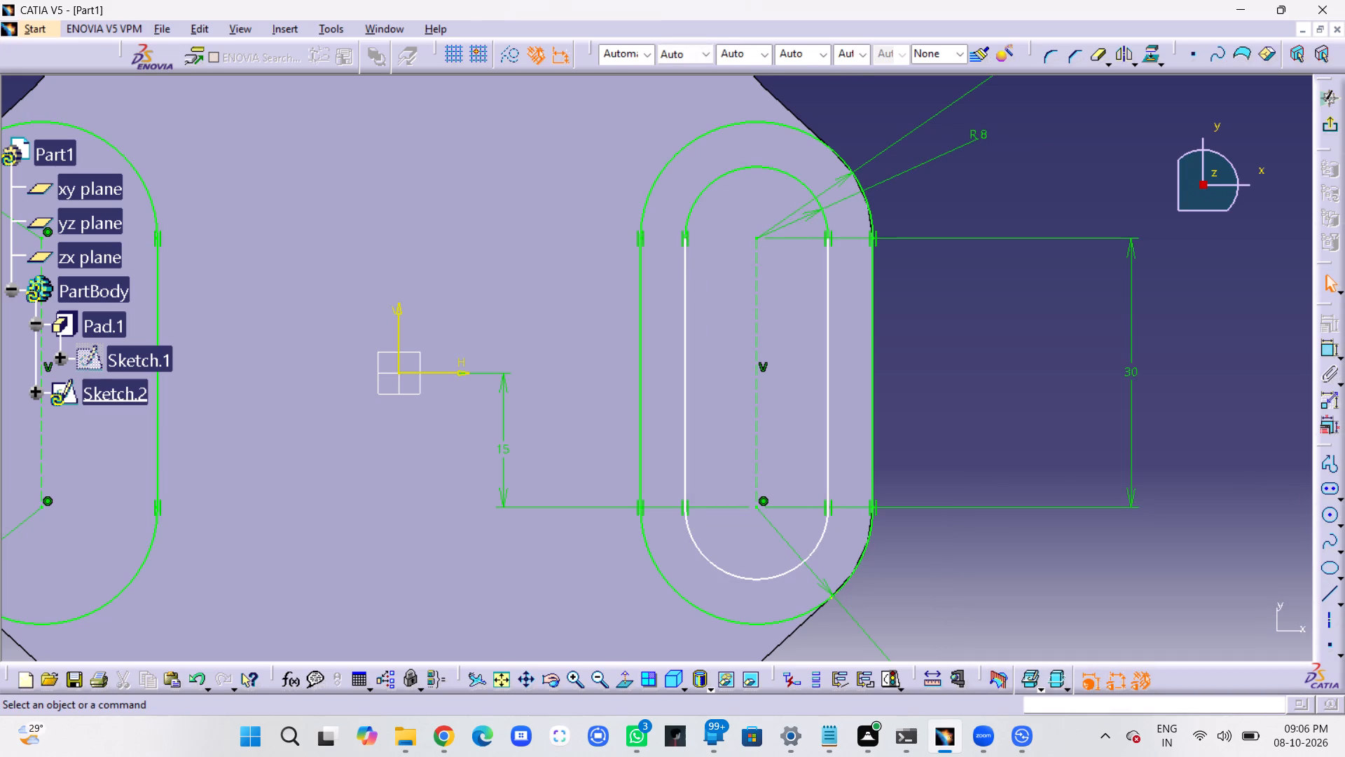
# Add a radius dimension to the lower arc of the right inner elongated hole.
pyautogui.click(1327, 348)
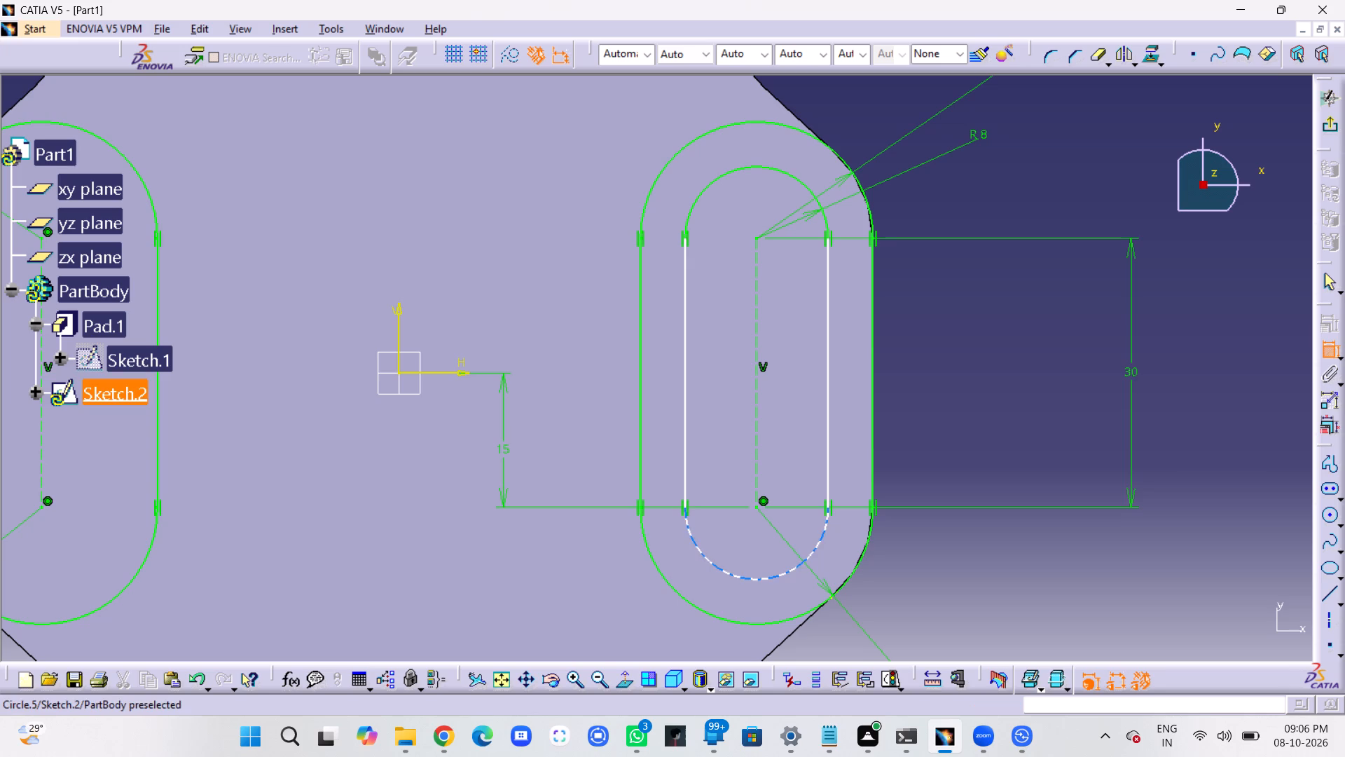
pyautogui.click(761, 578)
pyautogui.click(912, 594)
pyautogui.click(973, 598)
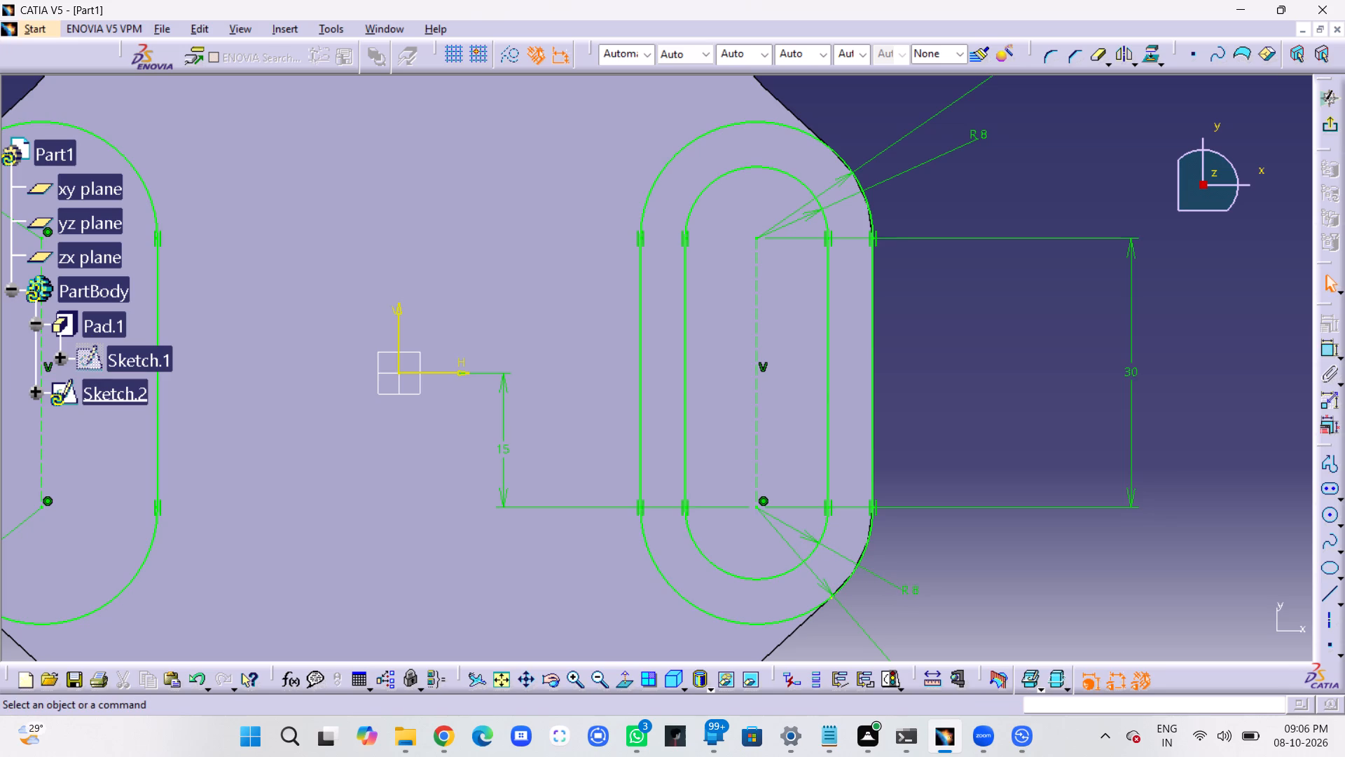
# Reposition the 30 mm center-distance dimension closer to the right elongated profile.
pyautogui.moveTo(1006, 383); pyautogui.dragTo(1021, 432, button='middle')
pyautogui.rightClick(1006, 383)
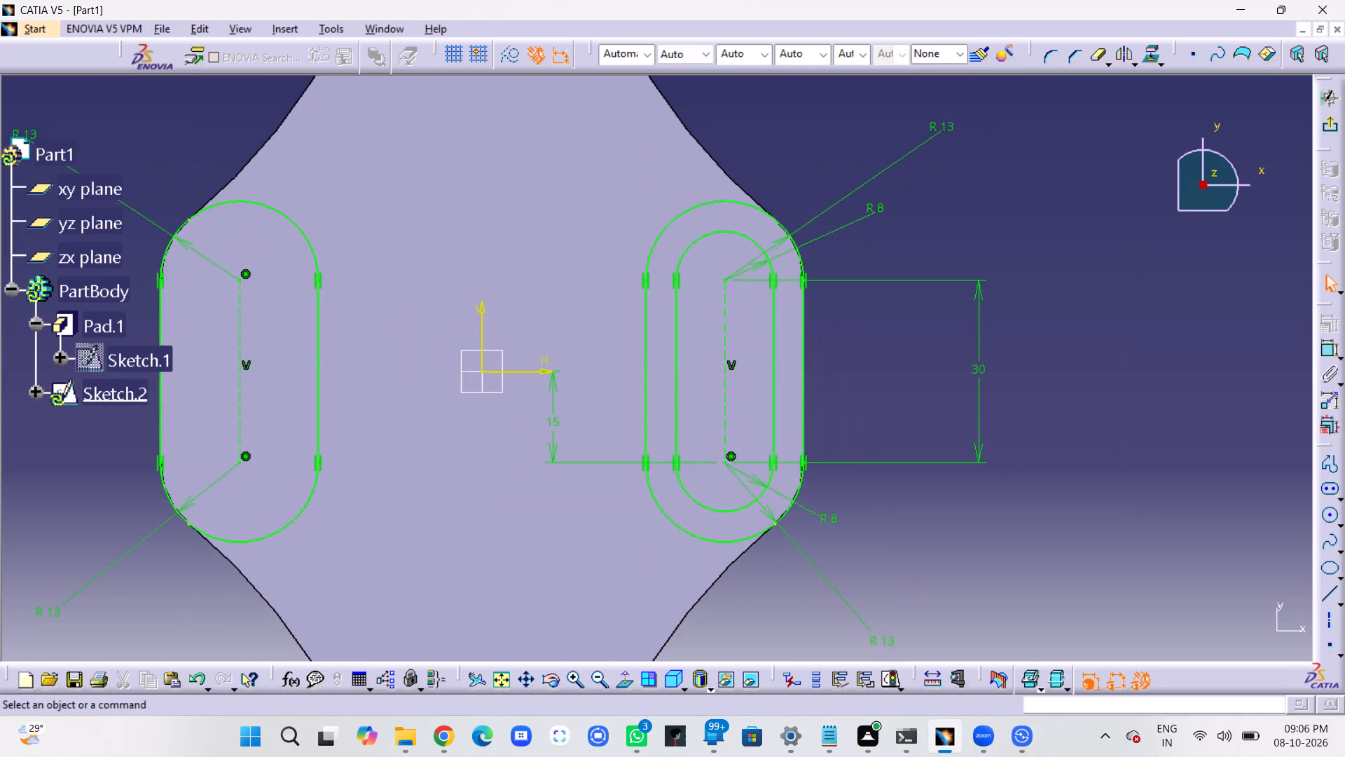
pyautogui.moveTo(916, 434); pyautogui.dragTo(1246, 432, button='middle')
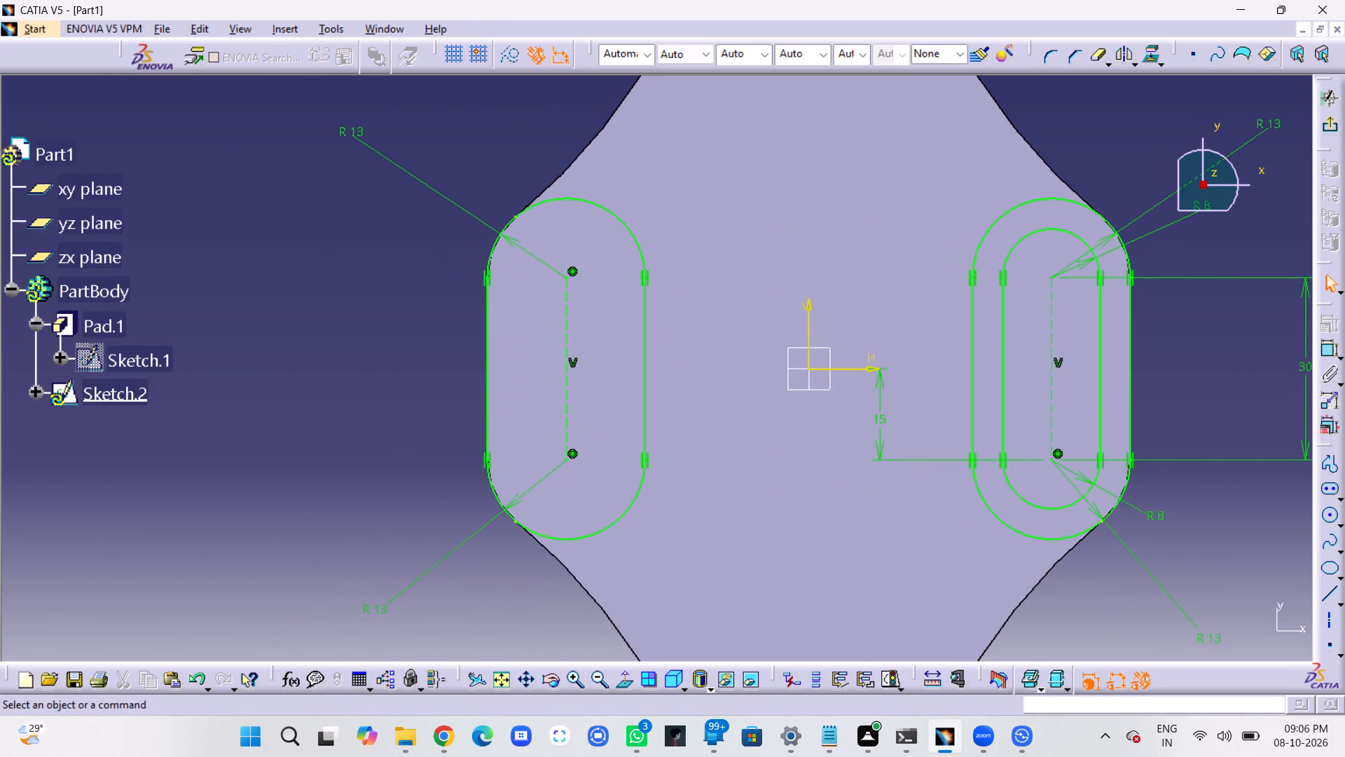
pyautogui.moveTo(1305, 376); pyautogui.dragTo(1182, 395)
pyautogui.click(1244, 364)
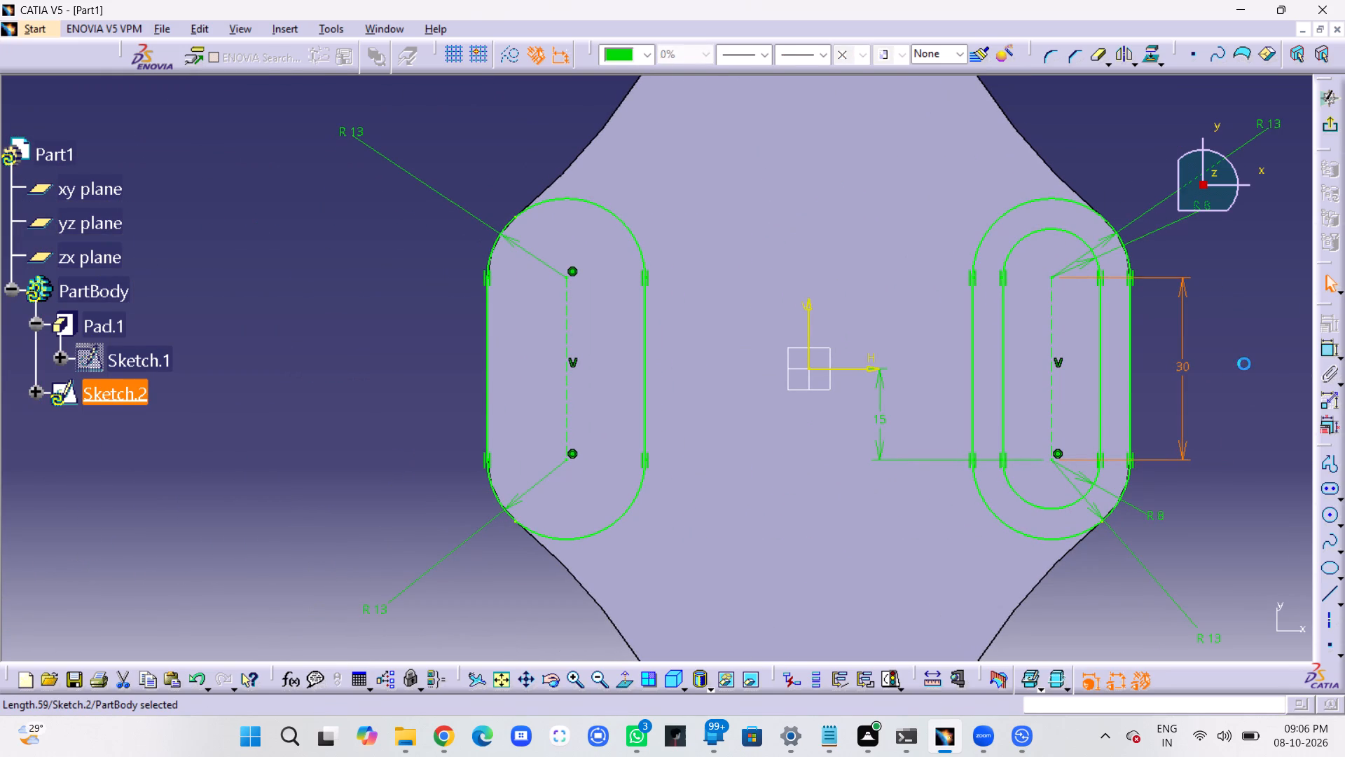
# Sketch an elongated hole of about 5.5 mm radius inside the left R13 profile, sharing its two arc centers.
pyautogui.click(1330, 491)
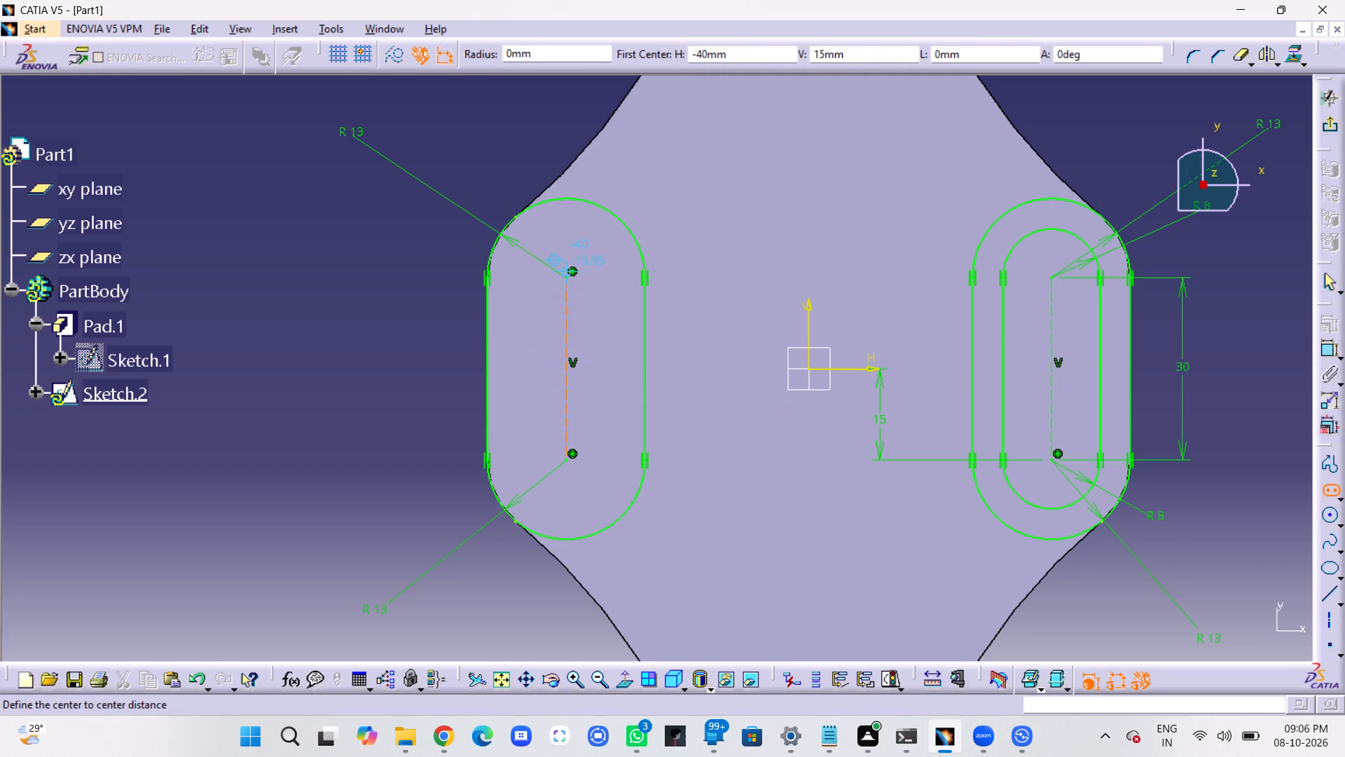
pyautogui.click(565, 278)
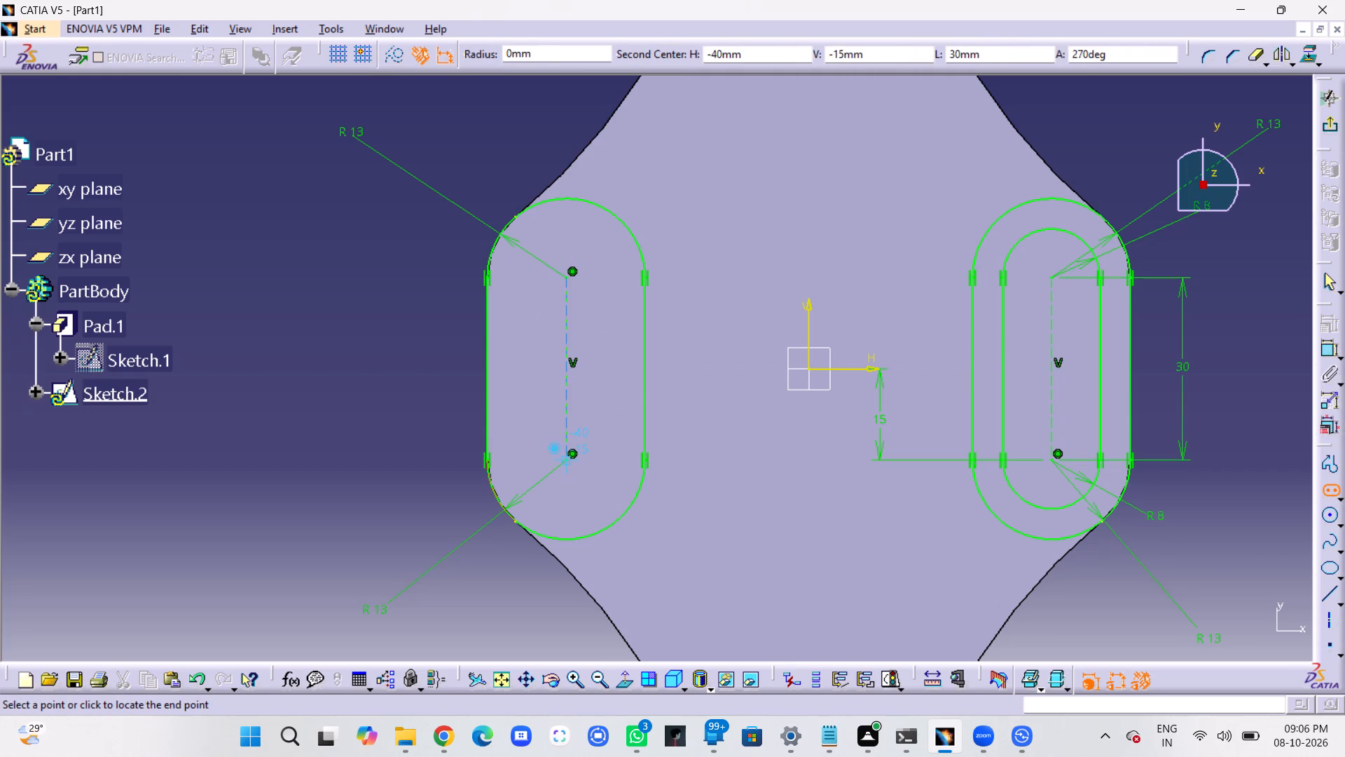
pyautogui.click(565, 460)
pyautogui.click(586, 489)
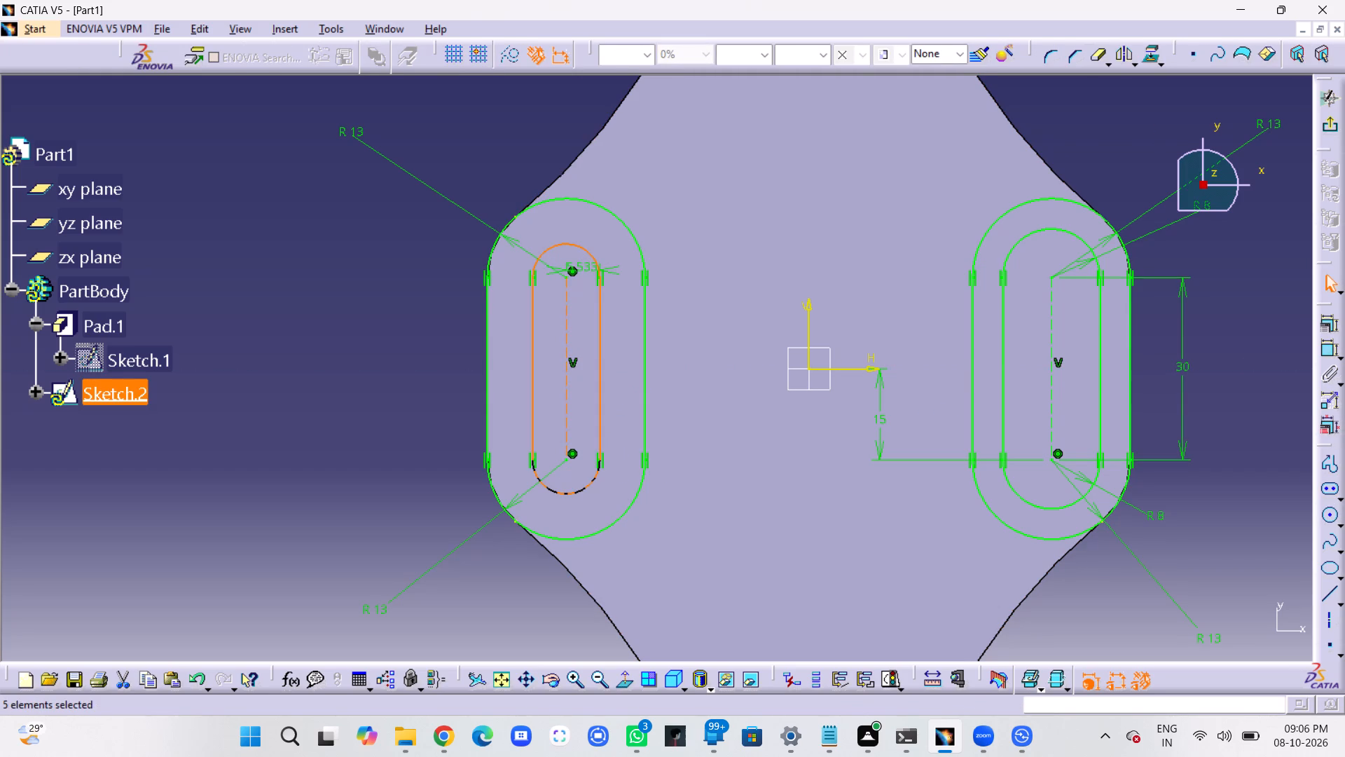
pyautogui.click(1243, 519)
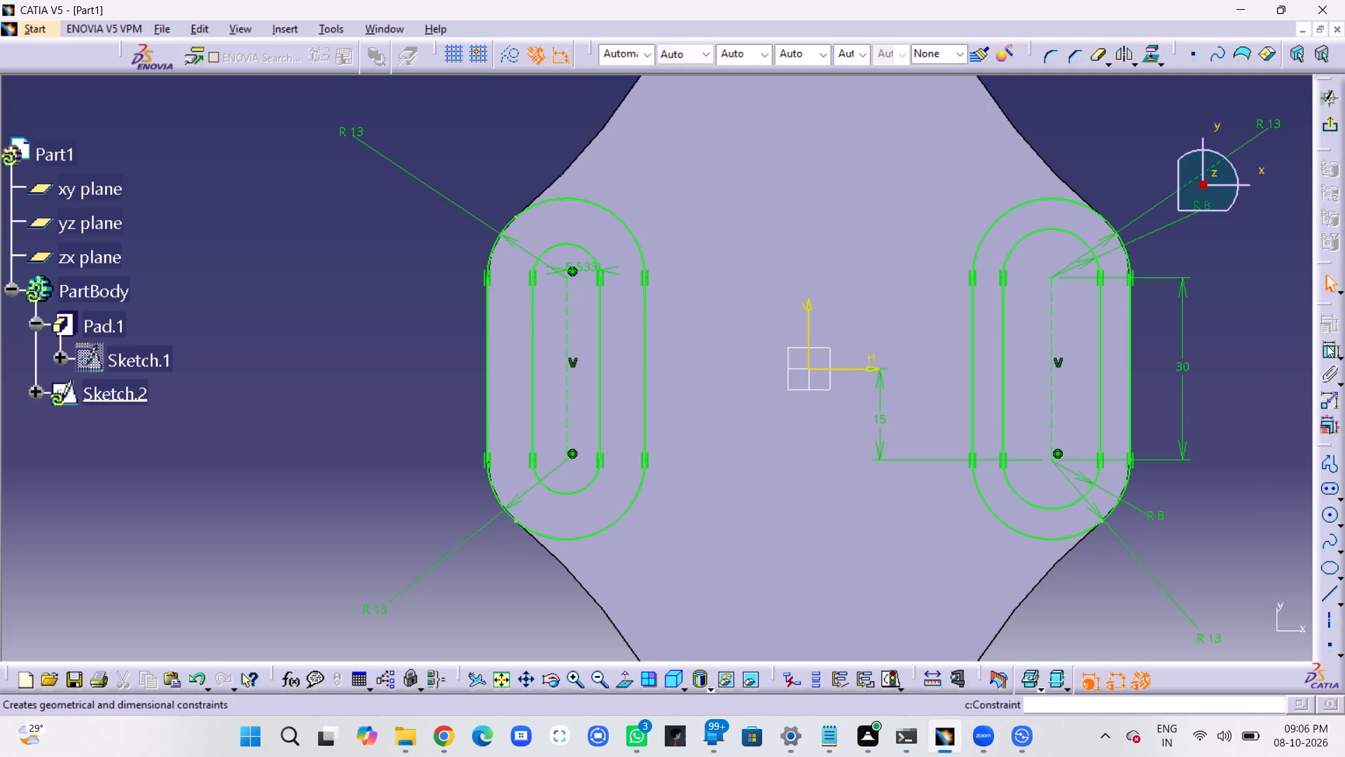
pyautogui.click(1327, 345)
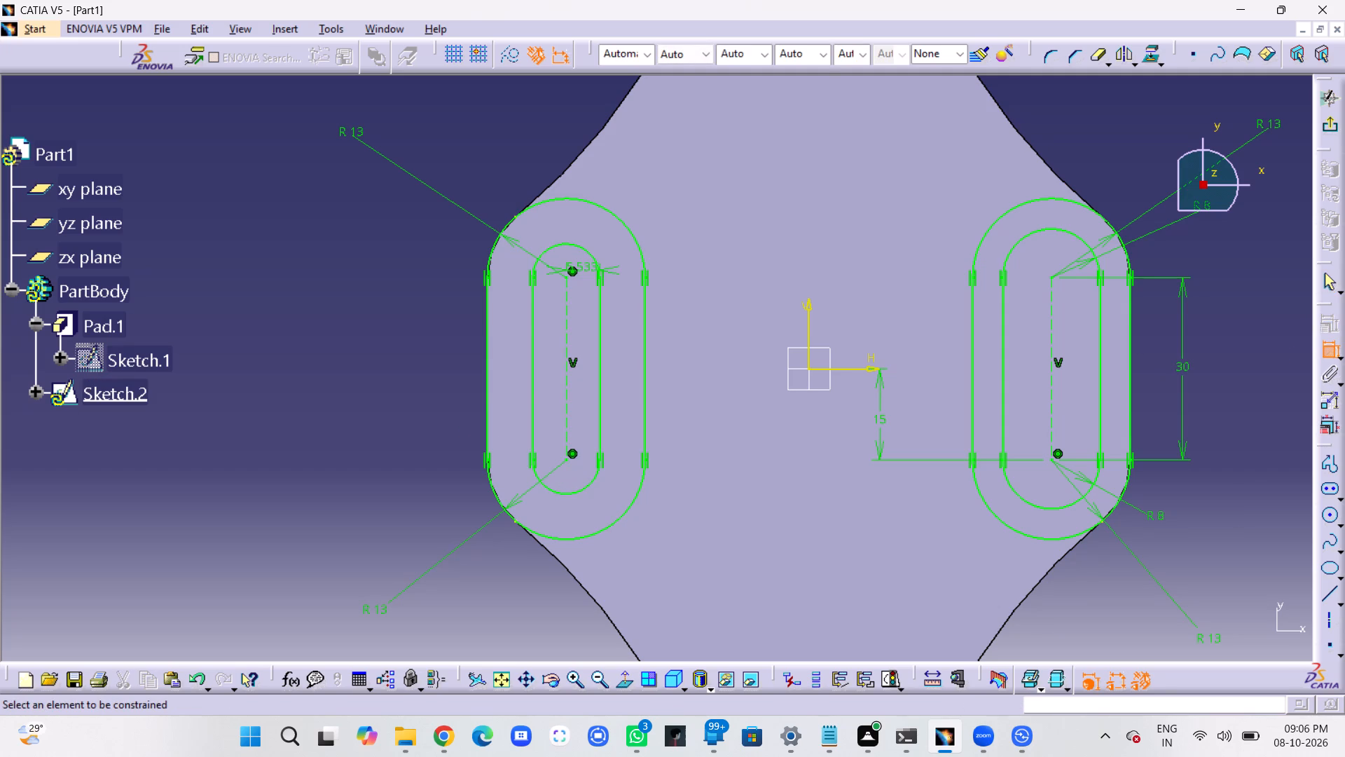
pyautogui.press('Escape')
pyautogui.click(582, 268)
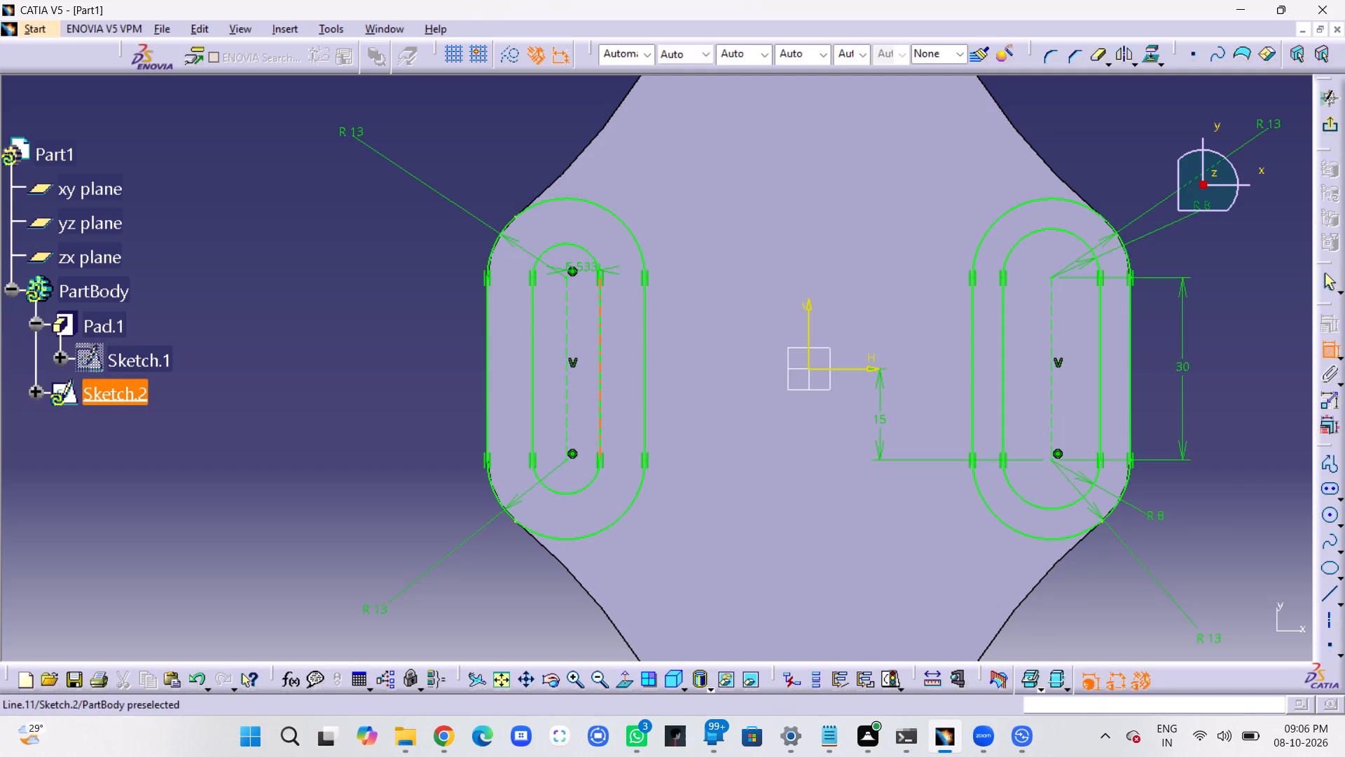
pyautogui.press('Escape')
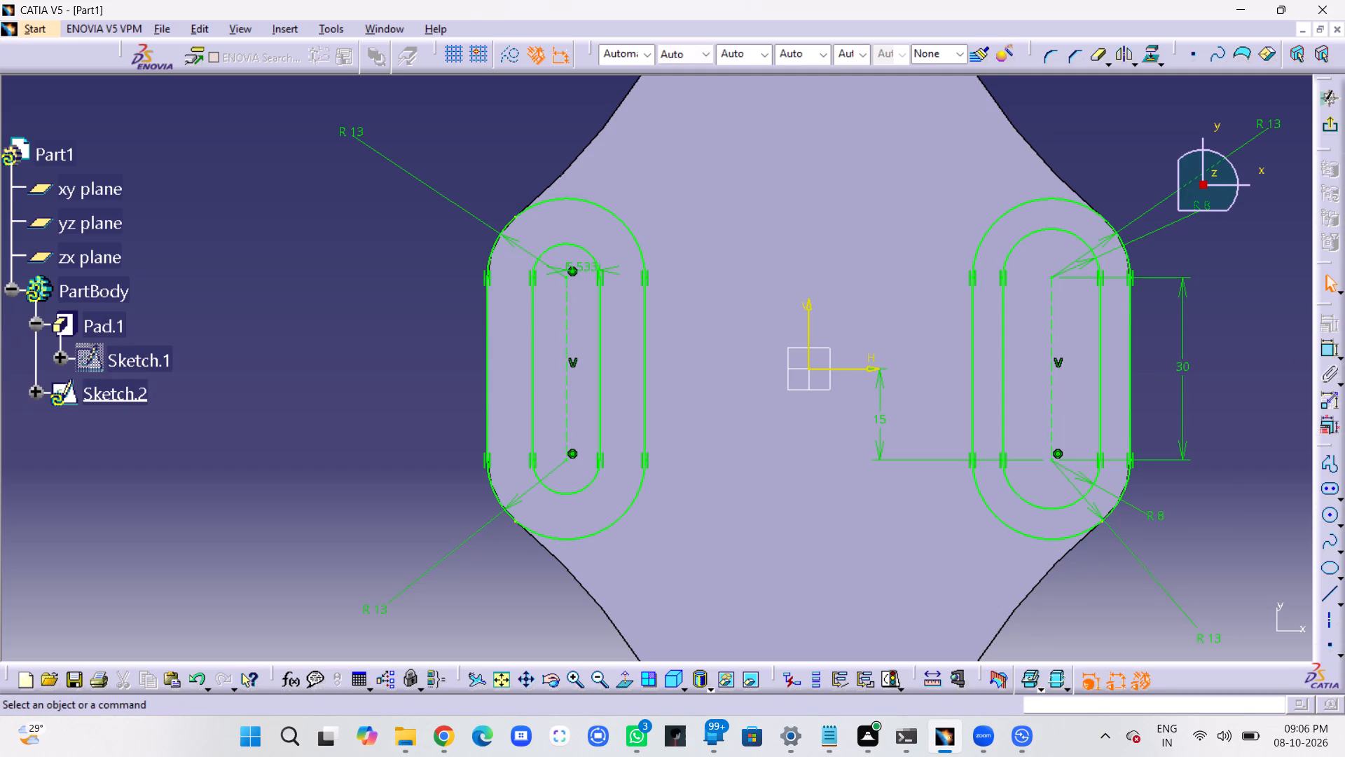
# Delete the half-width offset dimension across the upper end of the left inner elongated hole.
pyautogui.click(586, 265)
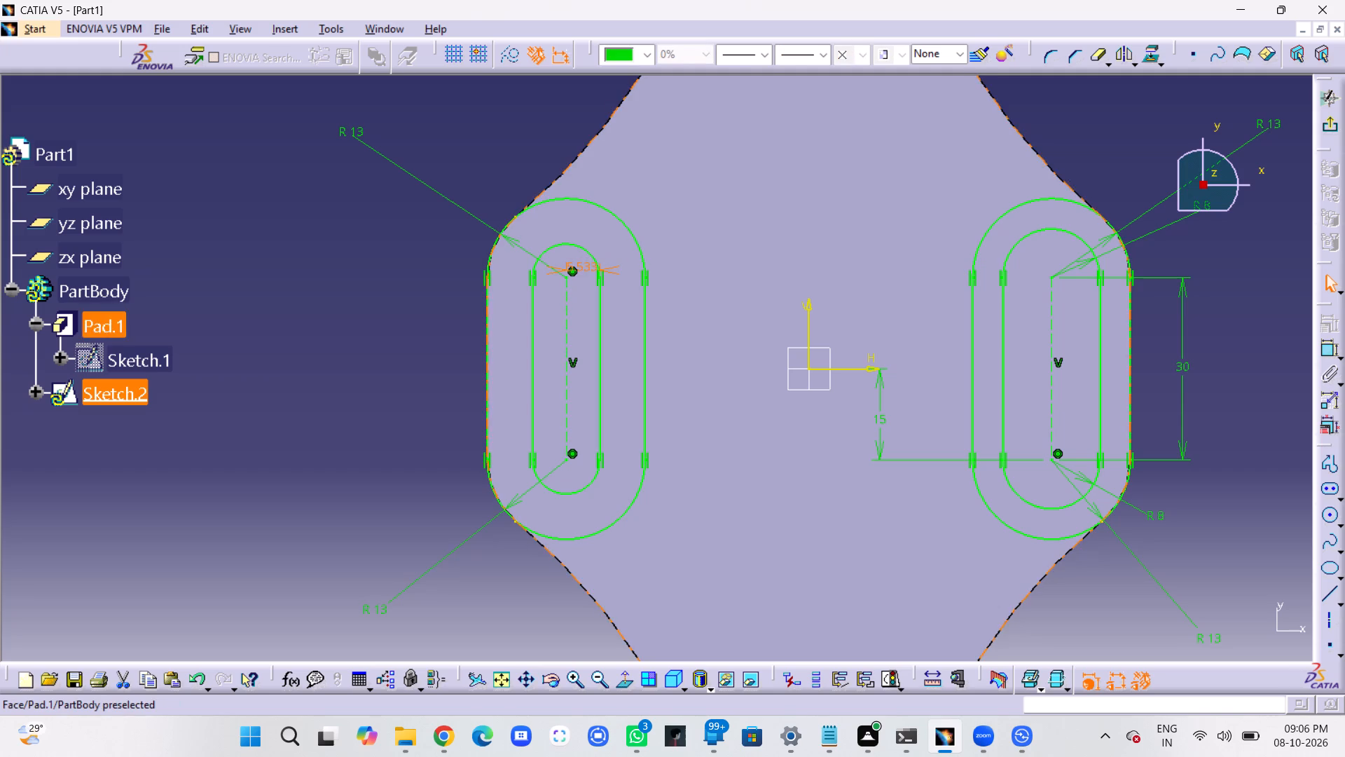
pyautogui.press('Delete')
# Constrain the upper arc of the left inner elongated hole to a radius of 8 mm.
pyautogui.click(1330, 352)
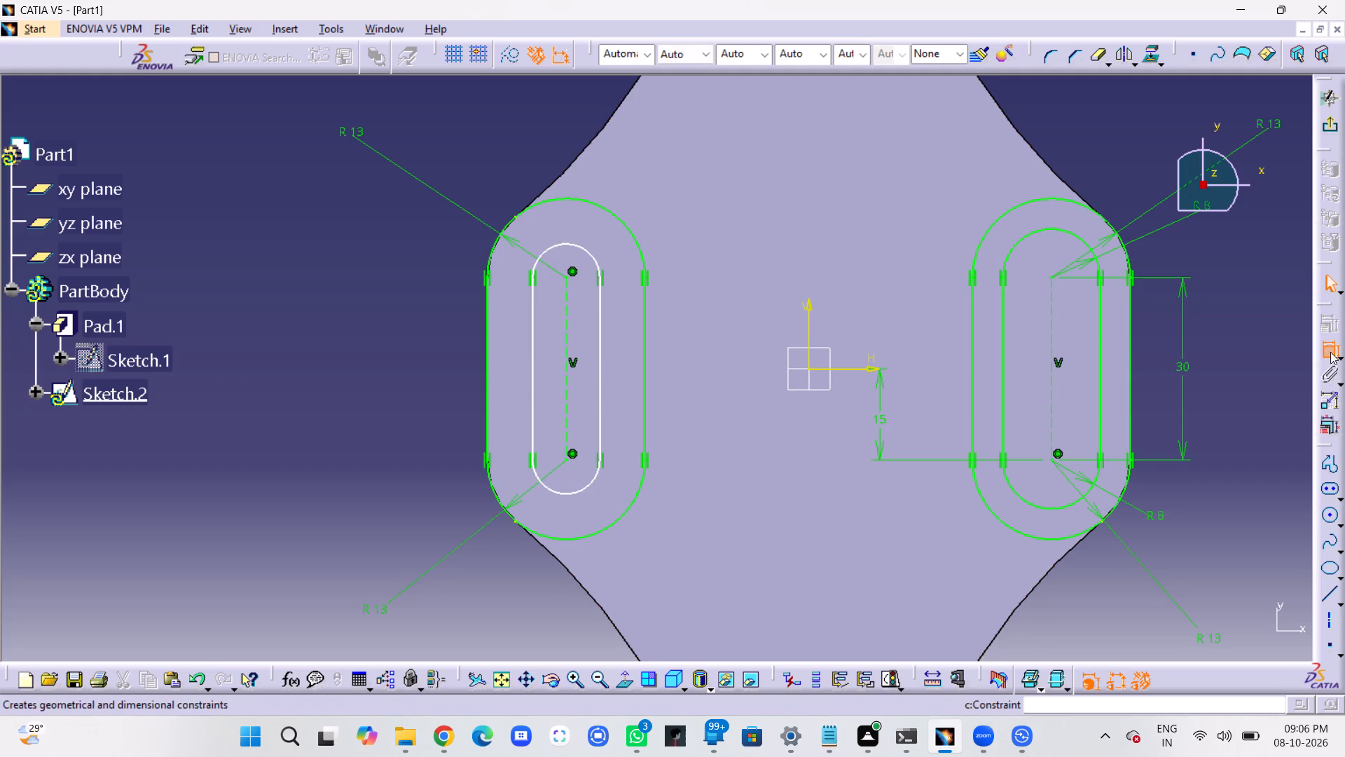
pyautogui.click(553, 245)
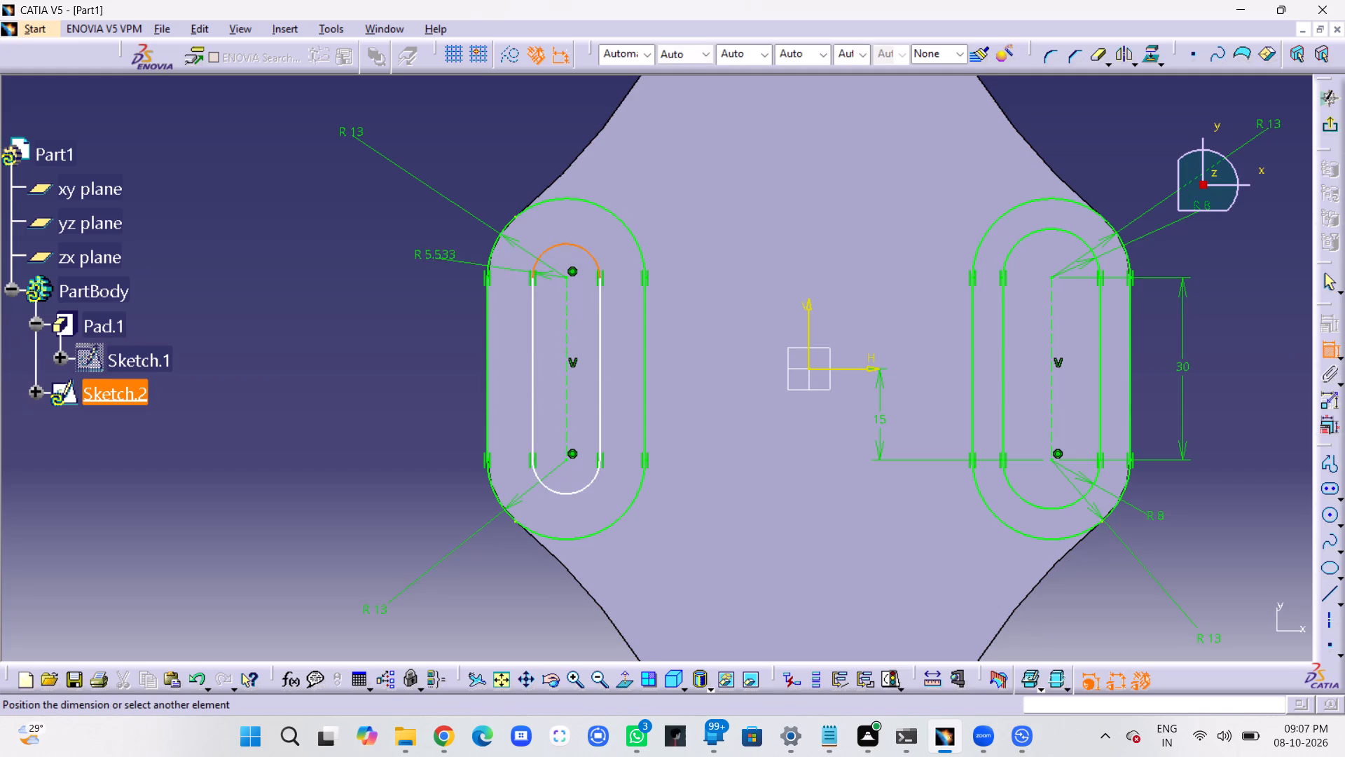
pyautogui.click(411, 220)
pyautogui.doubleClick(415, 216)
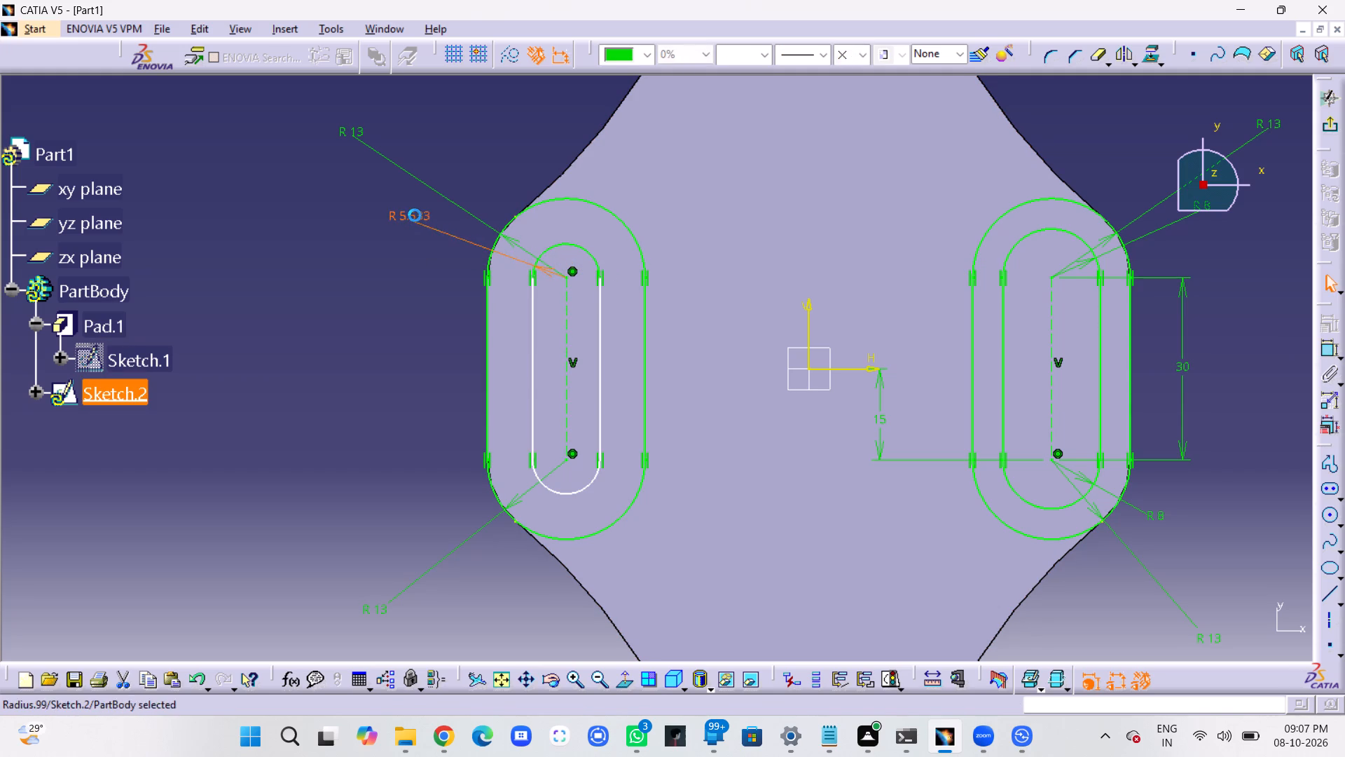
pyautogui.press('8')
pyautogui.press('Return')
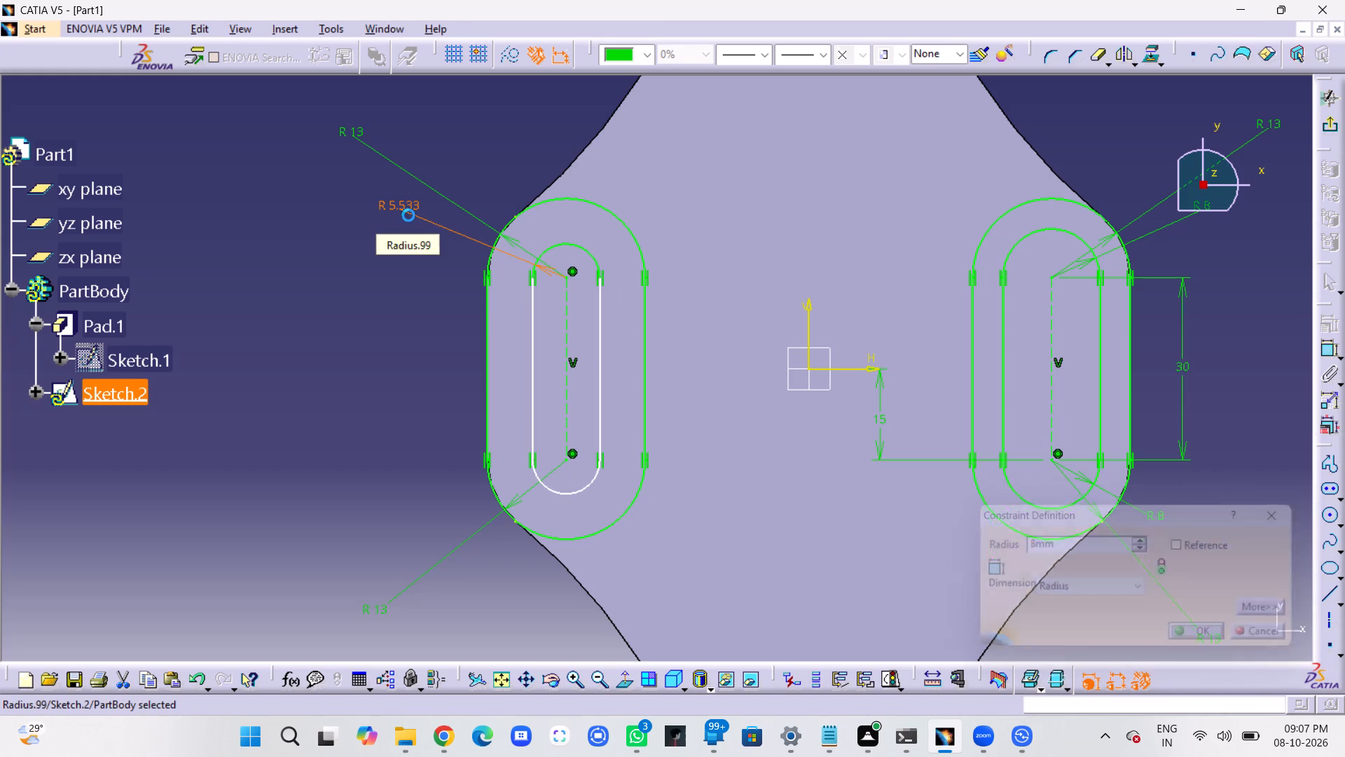
pyautogui.click(382, 259)
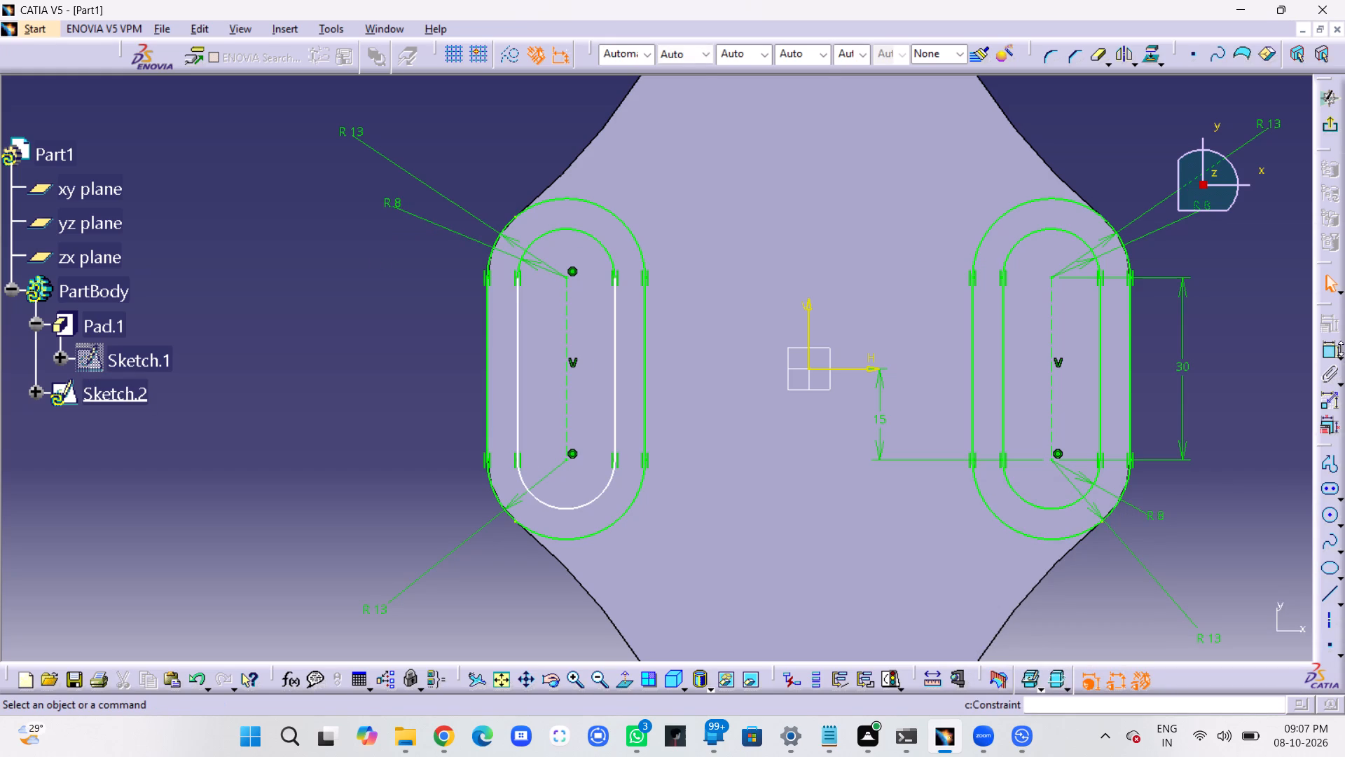
# Add a radius dimension to the lower arc of the left inner elongated hole.
pyautogui.click(1329, 352)
pyautogui.click(551, 503)
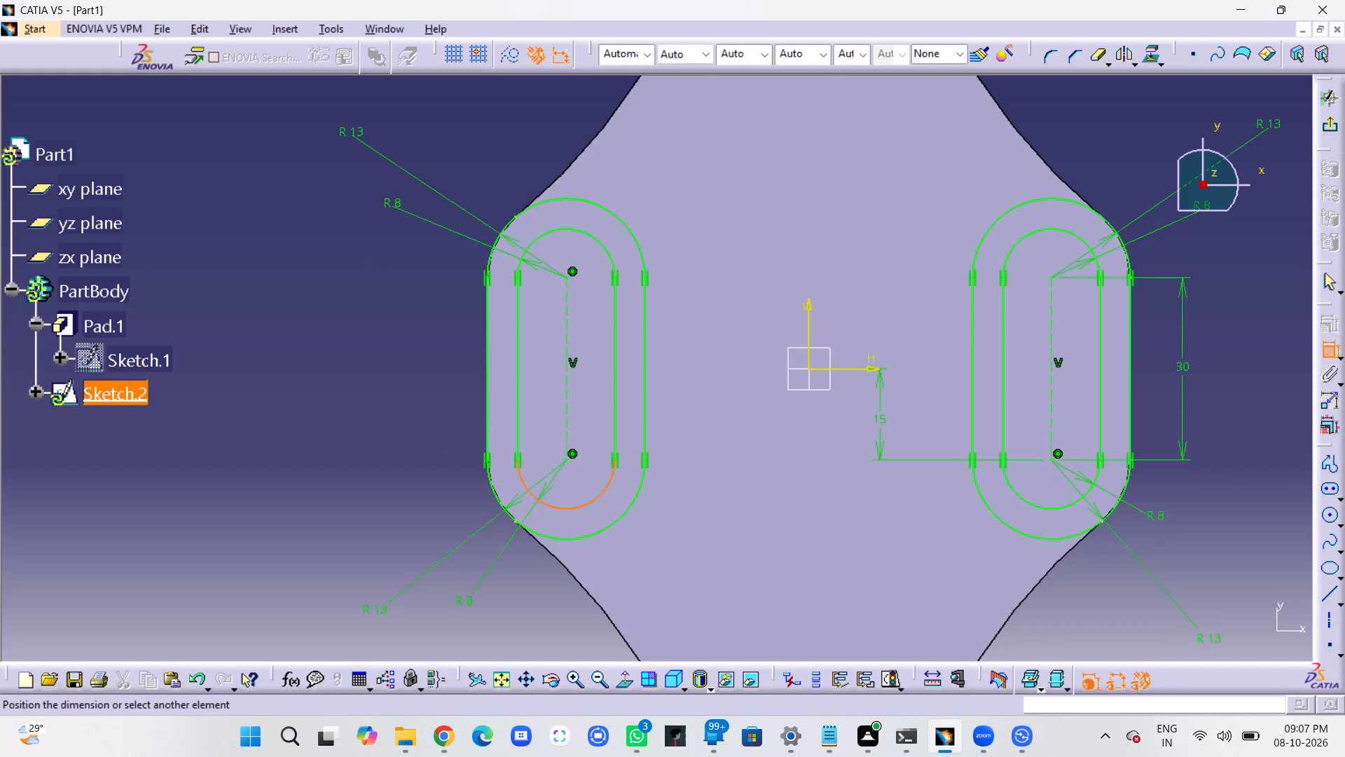
pyautogui.click(467, 604)
pyautogui.click(376, 451)
# Exit the sketch with both elongated profiles and return to the 3D part.
pyautogui.moveTo(859, 456); pyautogui.dragTo(867, 530, button='middle')
pyautogui.rightClick(859, 456)
pyautogui.moveTo(1088, 432); pyautogui.dragTo(1016, 443, button='middle')
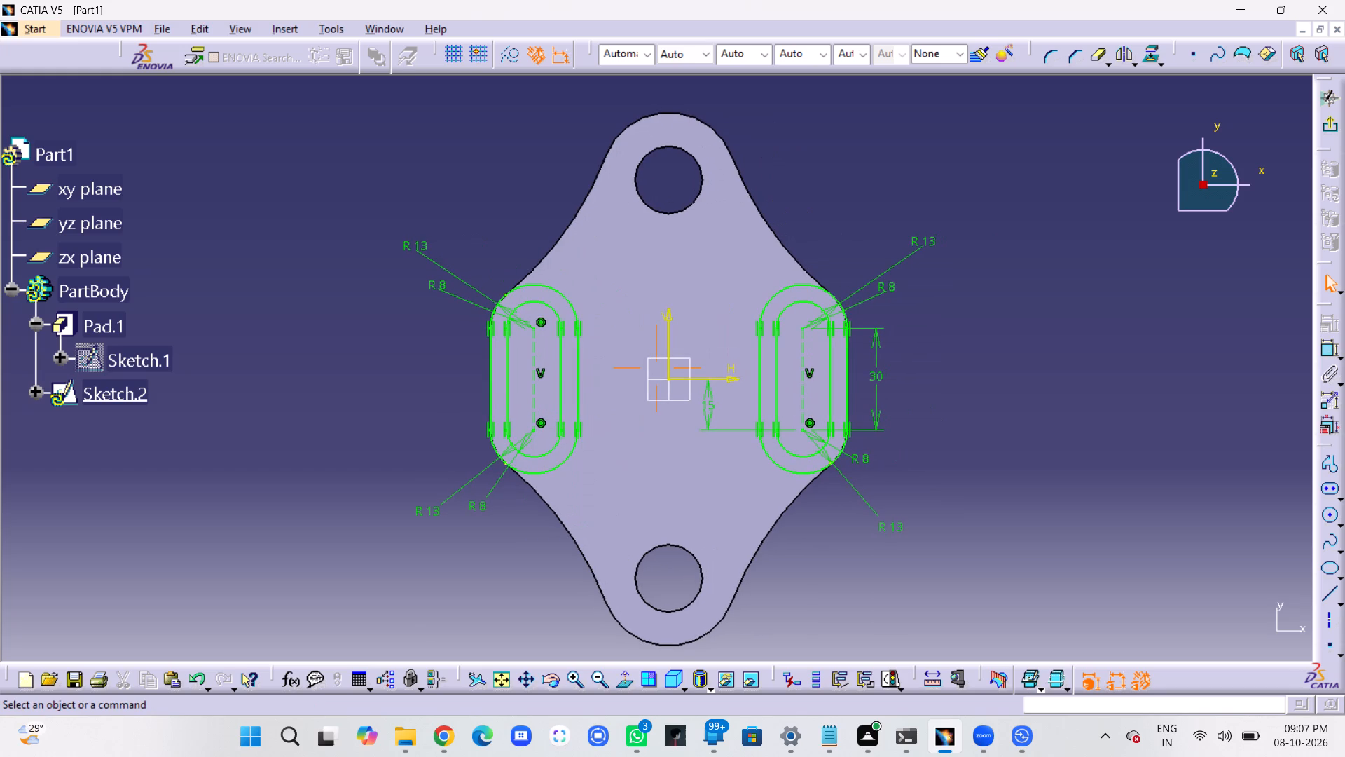
pyautogui.moveTo(1016, 443); pyautogui.dragTo(1067, 429, button='middle')
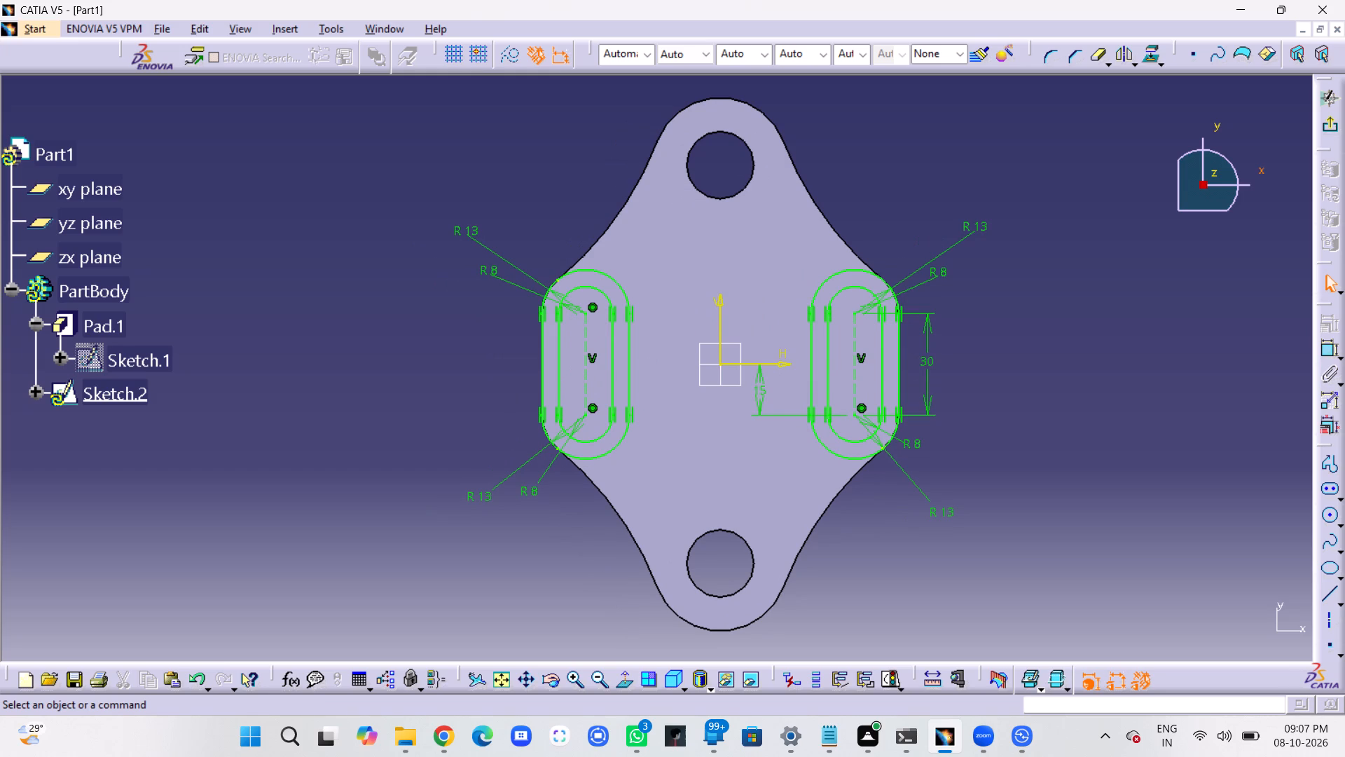
pyautogui.click(1328, 129)
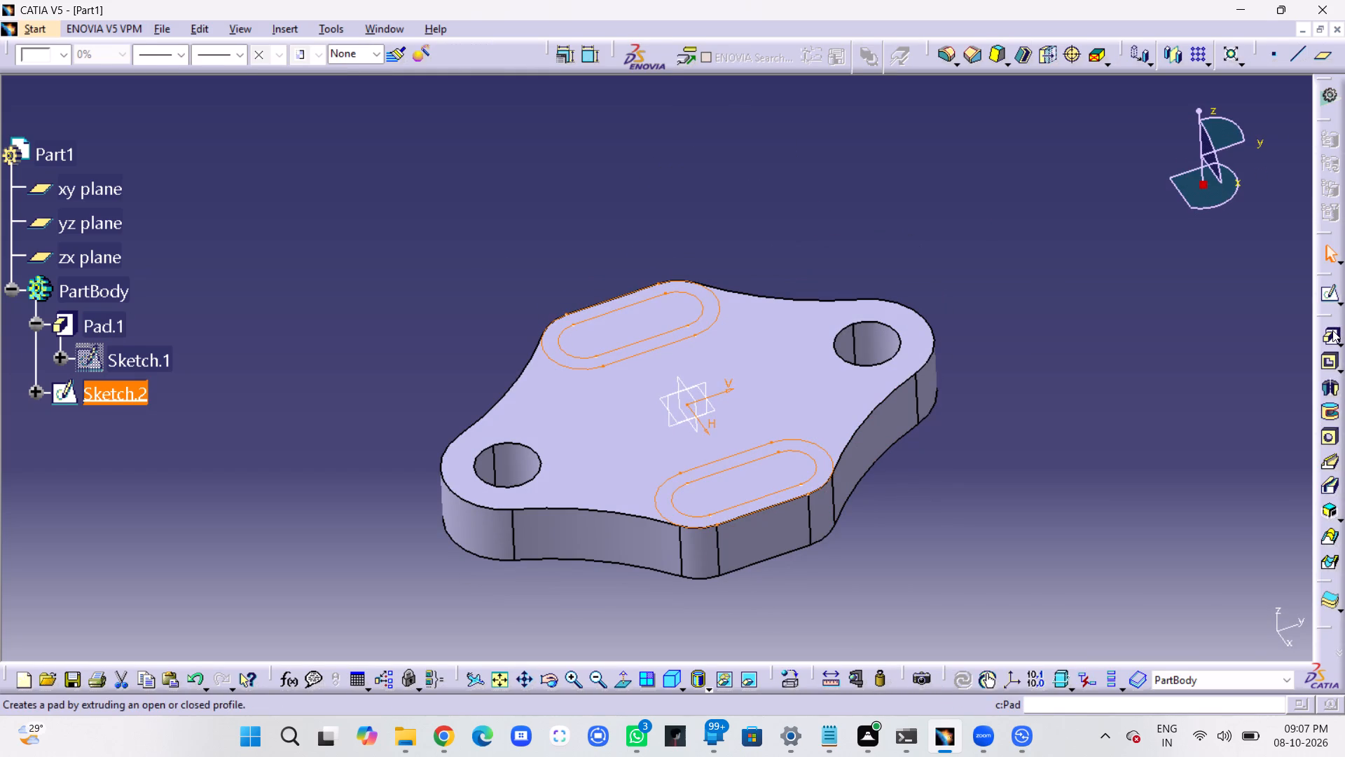
# Extrude the two elongated ring profiles 20 mm upward from the plate as a pad.
pyautogui.click(1332, 330)
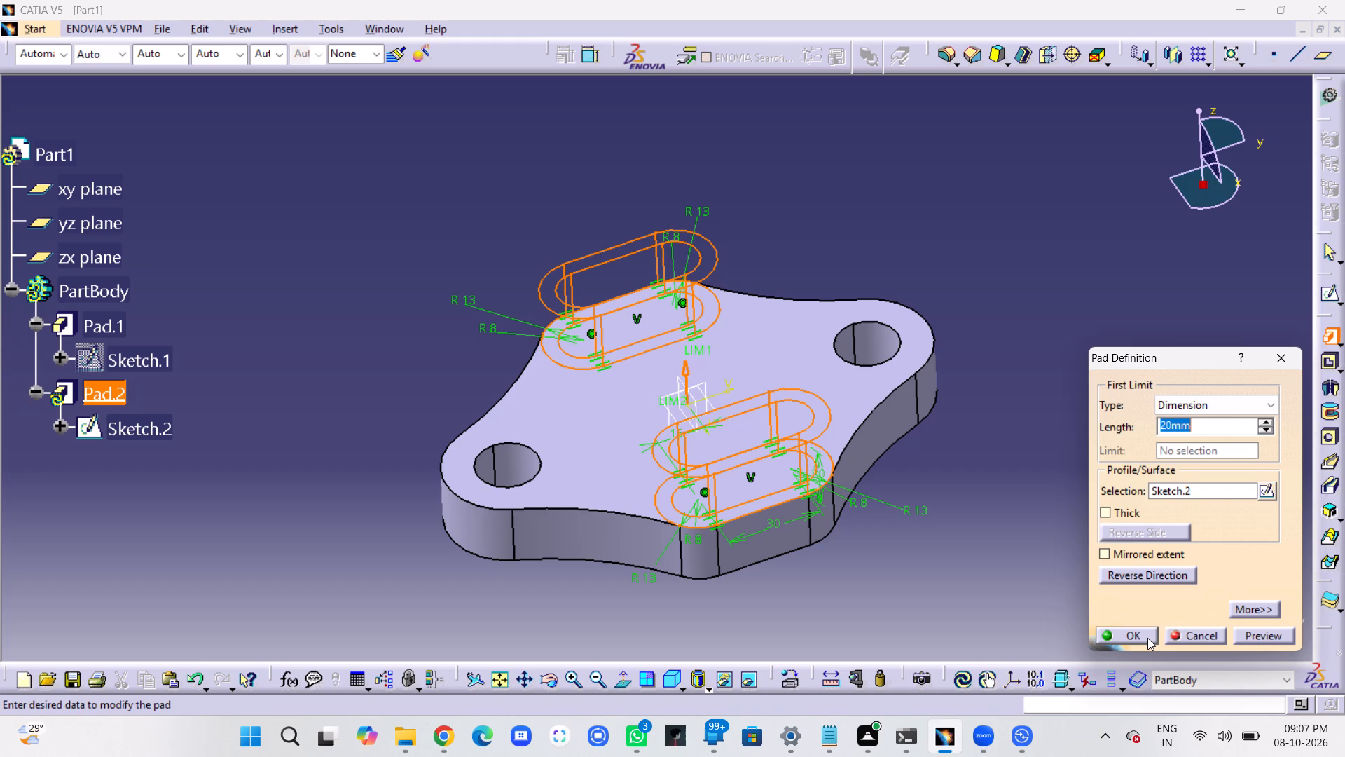
pyautogui.click(1147, 638)
pyautogui.click(1024, 571)
# Set the base plate pad's length to 15 mm.
pyautogui.moveTo(953, 561); pyautogui.dragTo(752, 460, button='middle')
pyautogui.moveTo(953, 561); pyautogui.dragTo(752, 460, button='right')
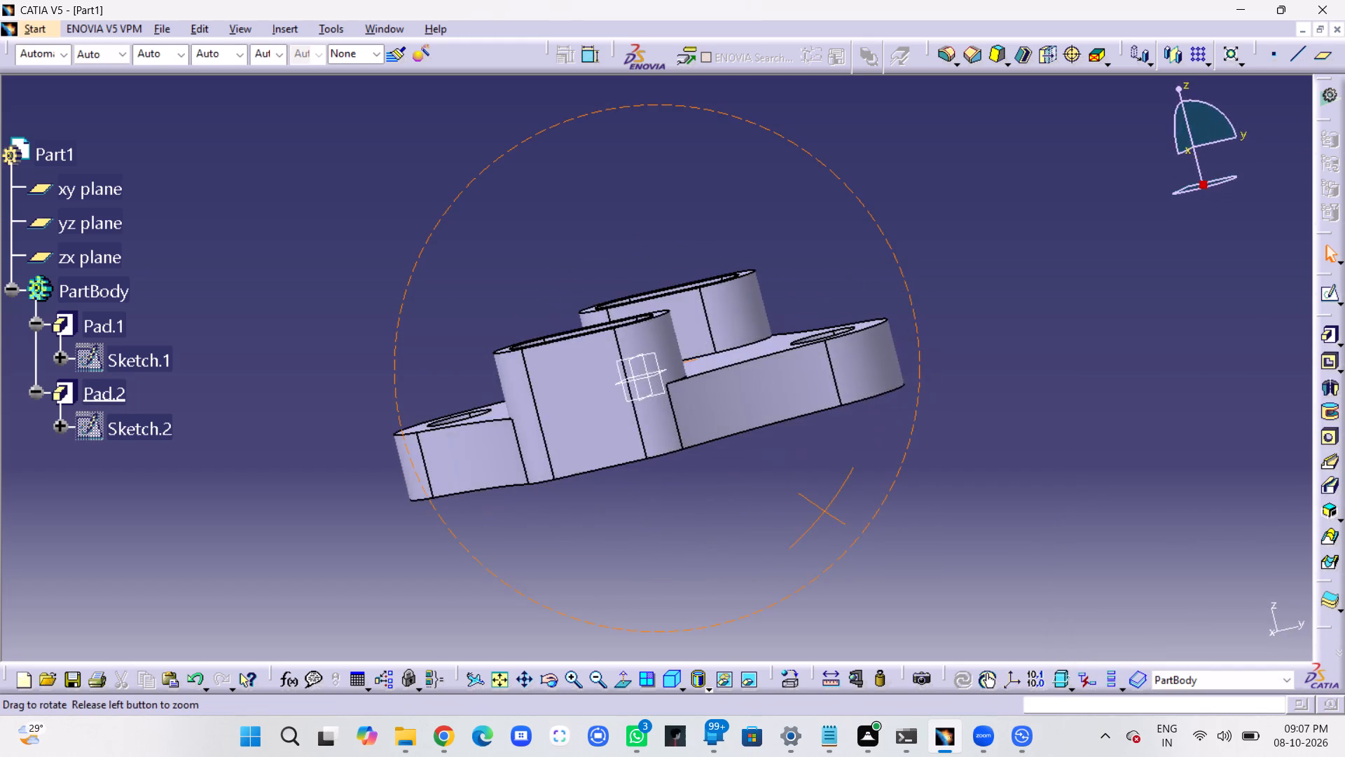
pyautogui.moveTo(752, 460); pyautogui.dragTo(922, 460, button='middle')
pyautogui.moveTo(752, 460); pyautogui.dragTo(922, 460, button='right')
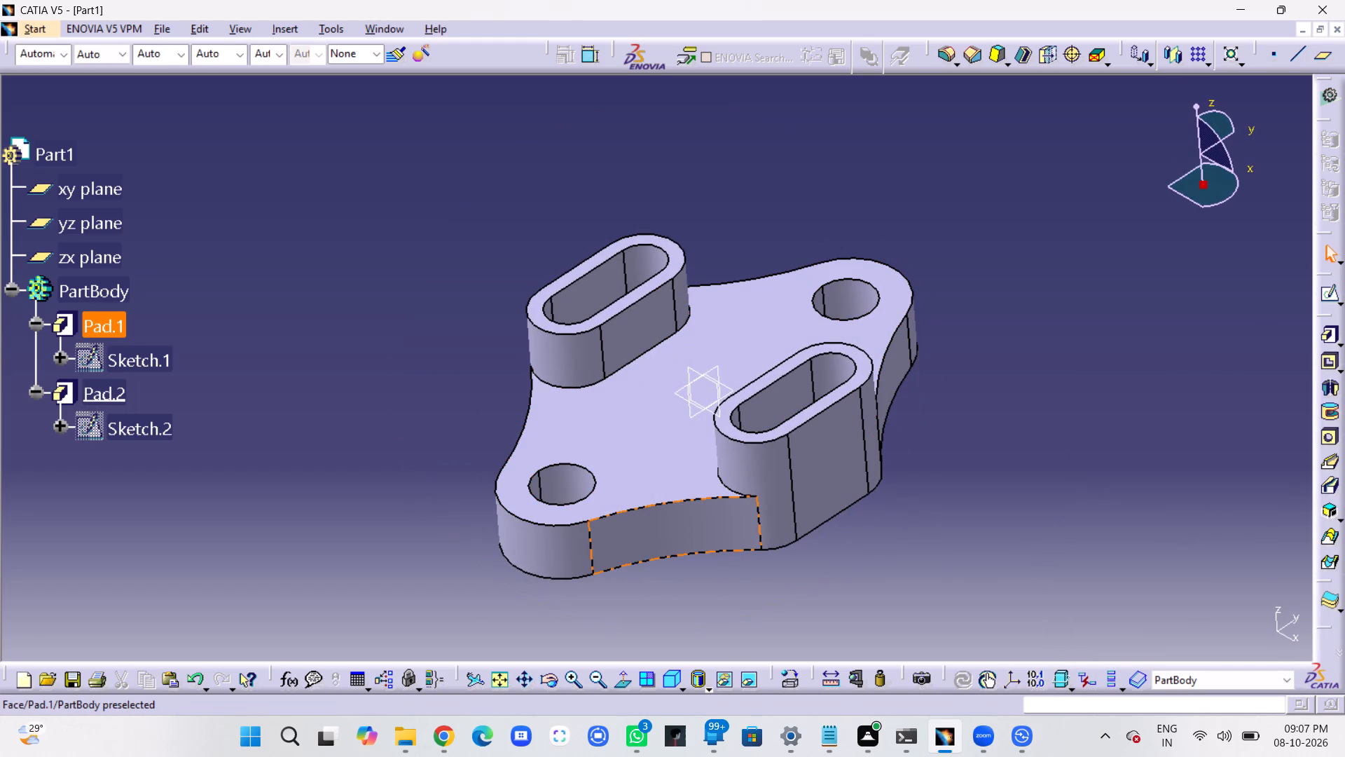
pyautogui.doubleClick(689, 524)
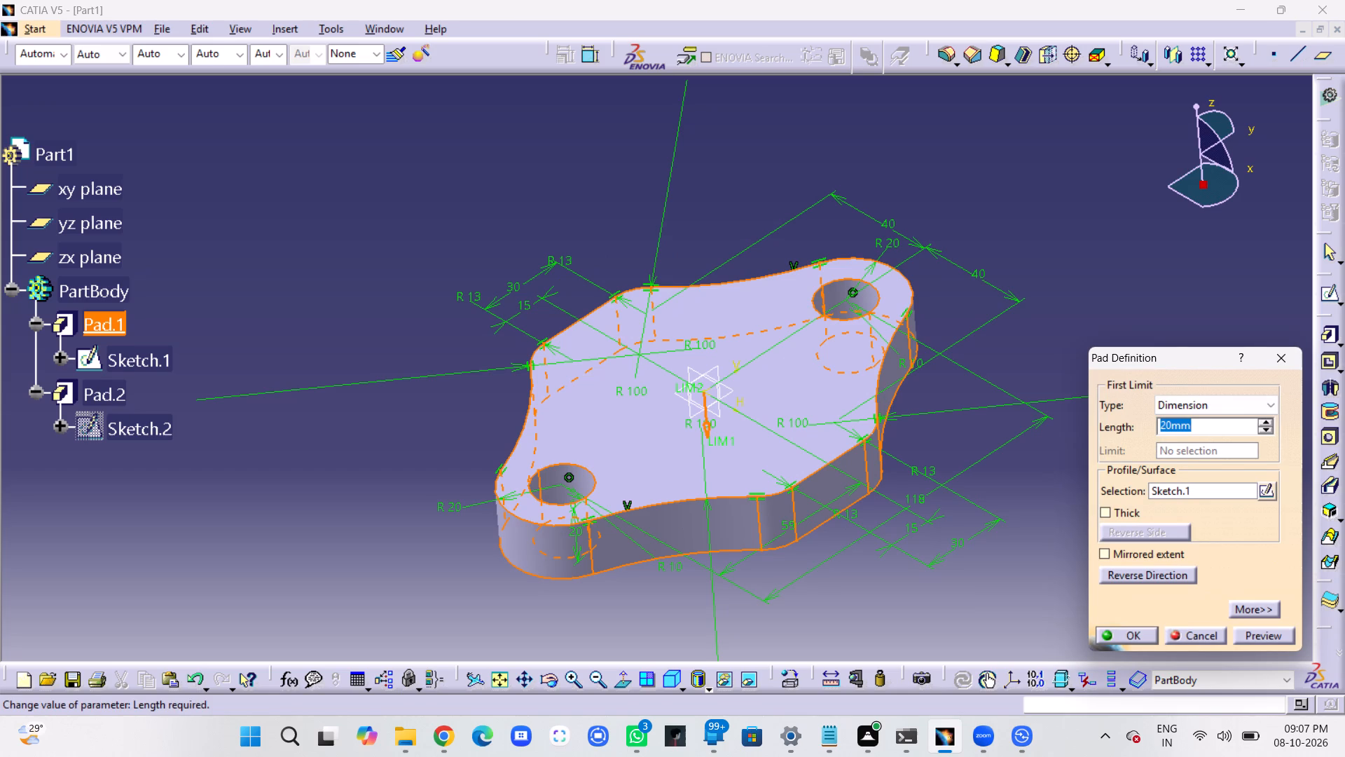
pyautogui.write('15')
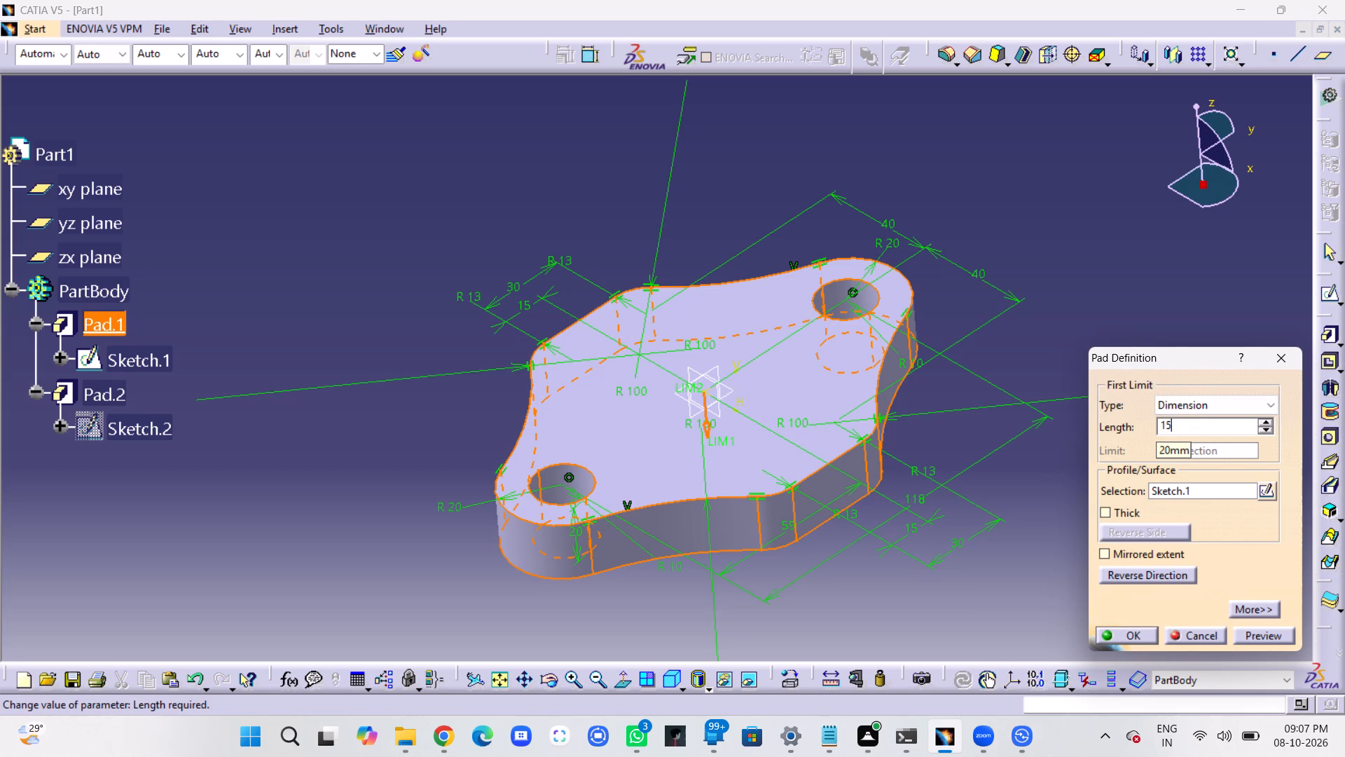
pyautogui.press('Return')
pyautogui.moveTo(1259, 432); pyautogui.dragTo(1243, 432)
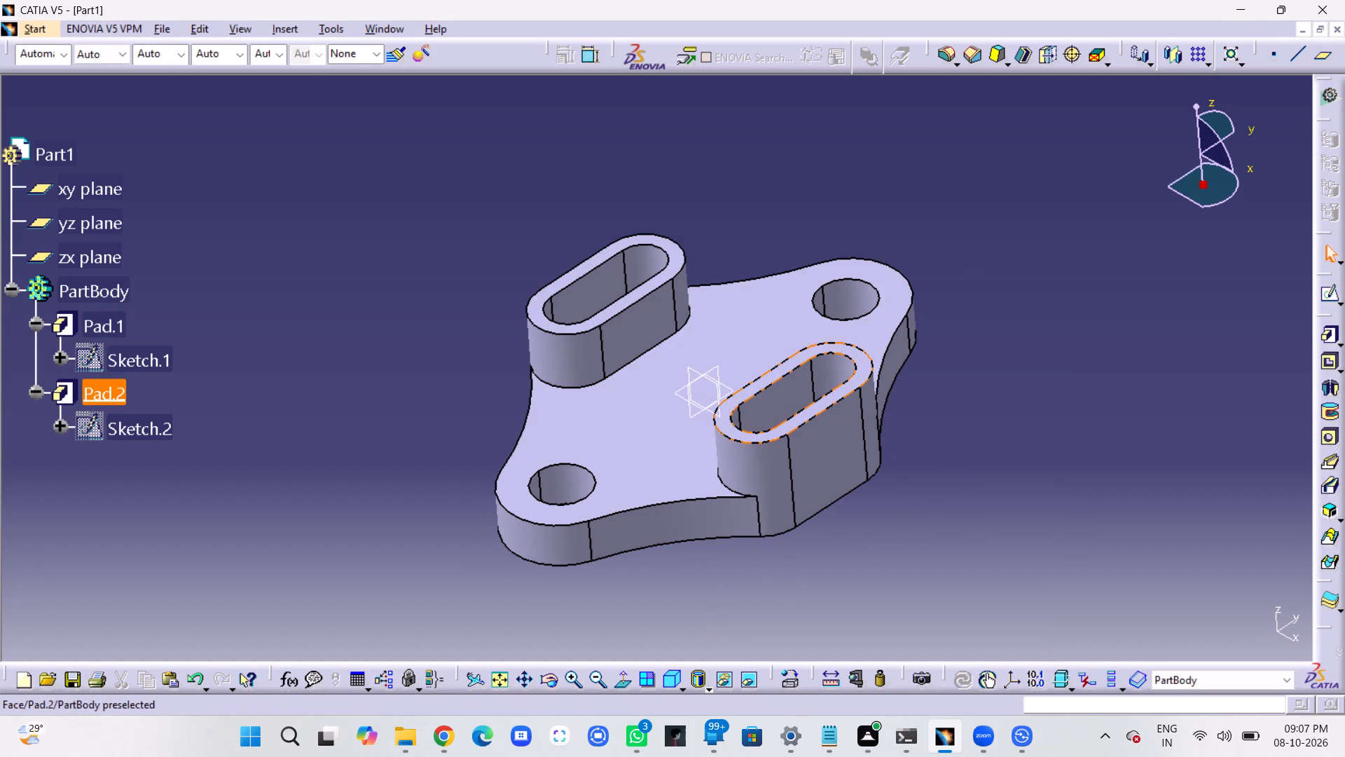
# Set the length of the pad forming the two elongated rings to 15 mm.
pyautogui.doubleClick(758, 438)
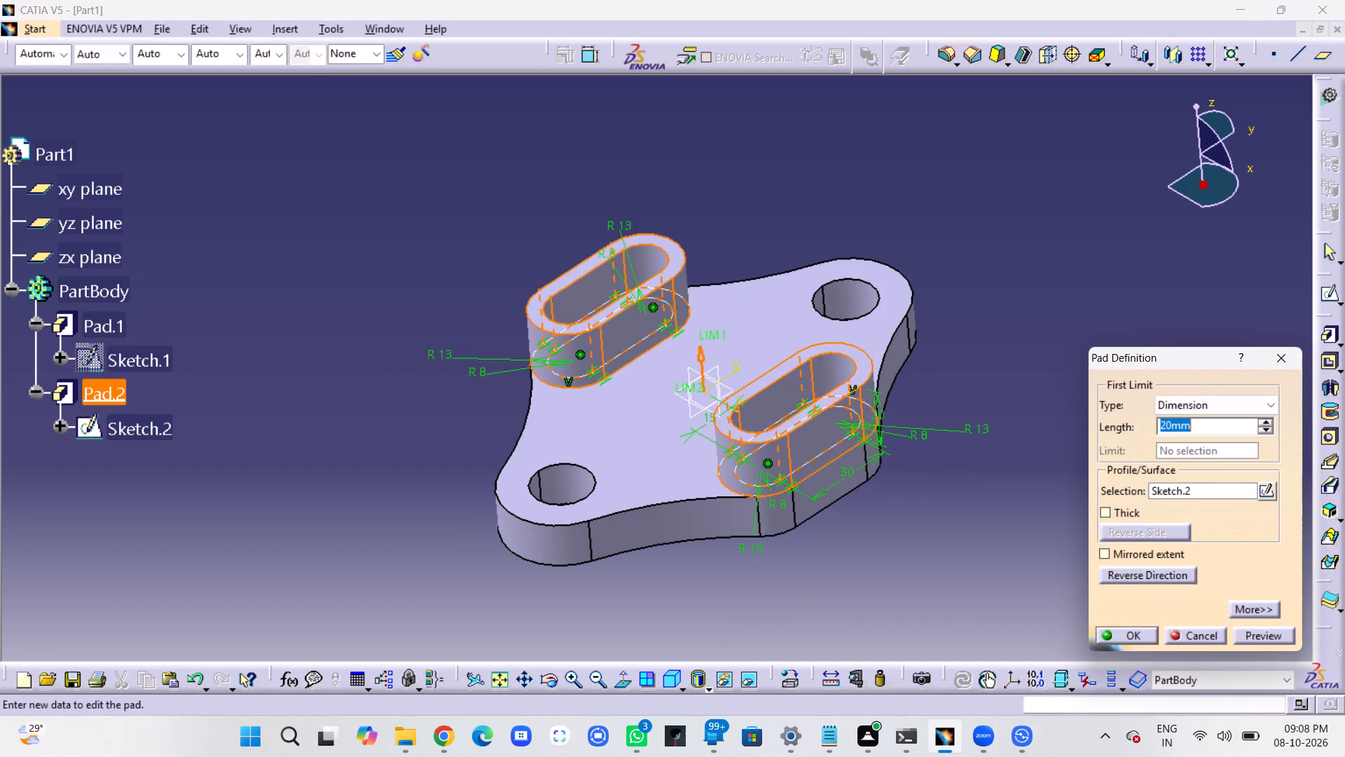
pyautogui.write('15')
pyautogui.press('Return')
pyautogui.click(1136, 459)
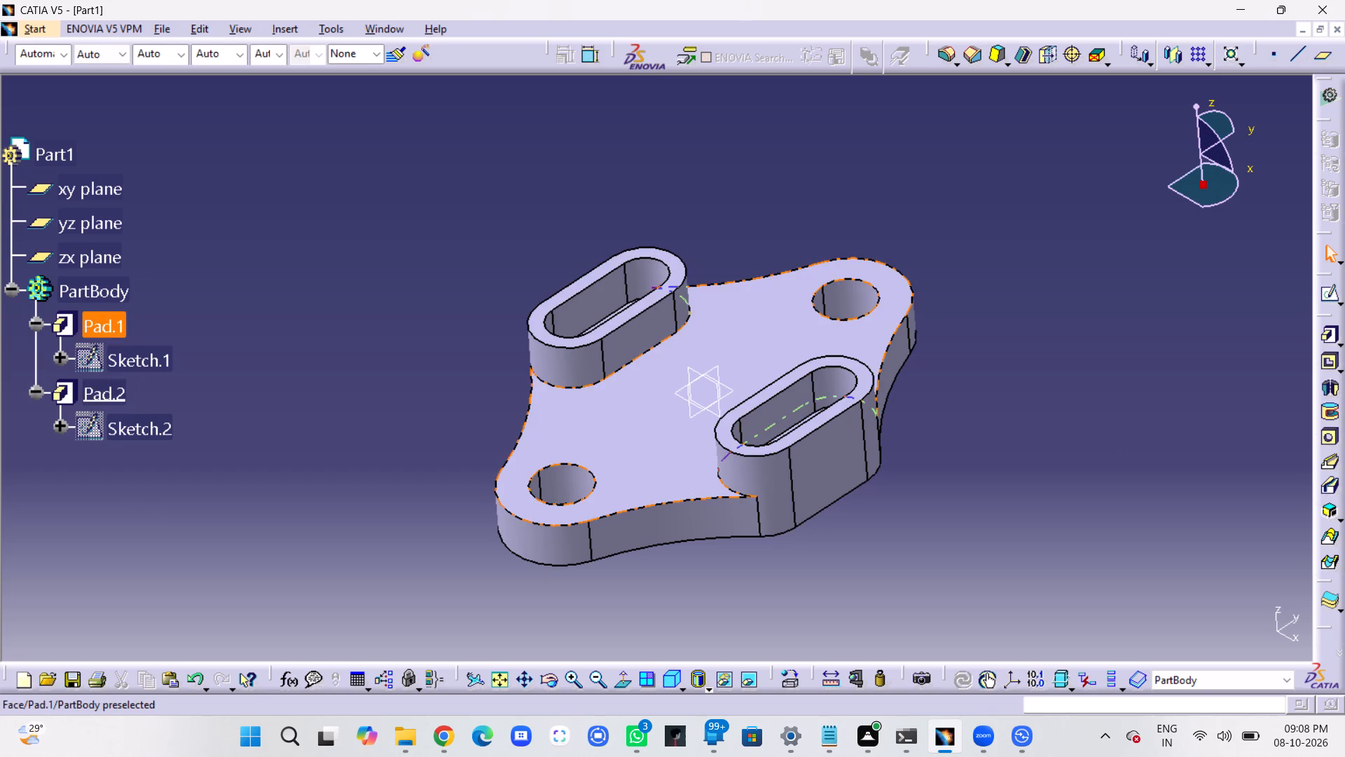
# Start a new sketch on the xy plane.
pyautogui.click(685, 435)
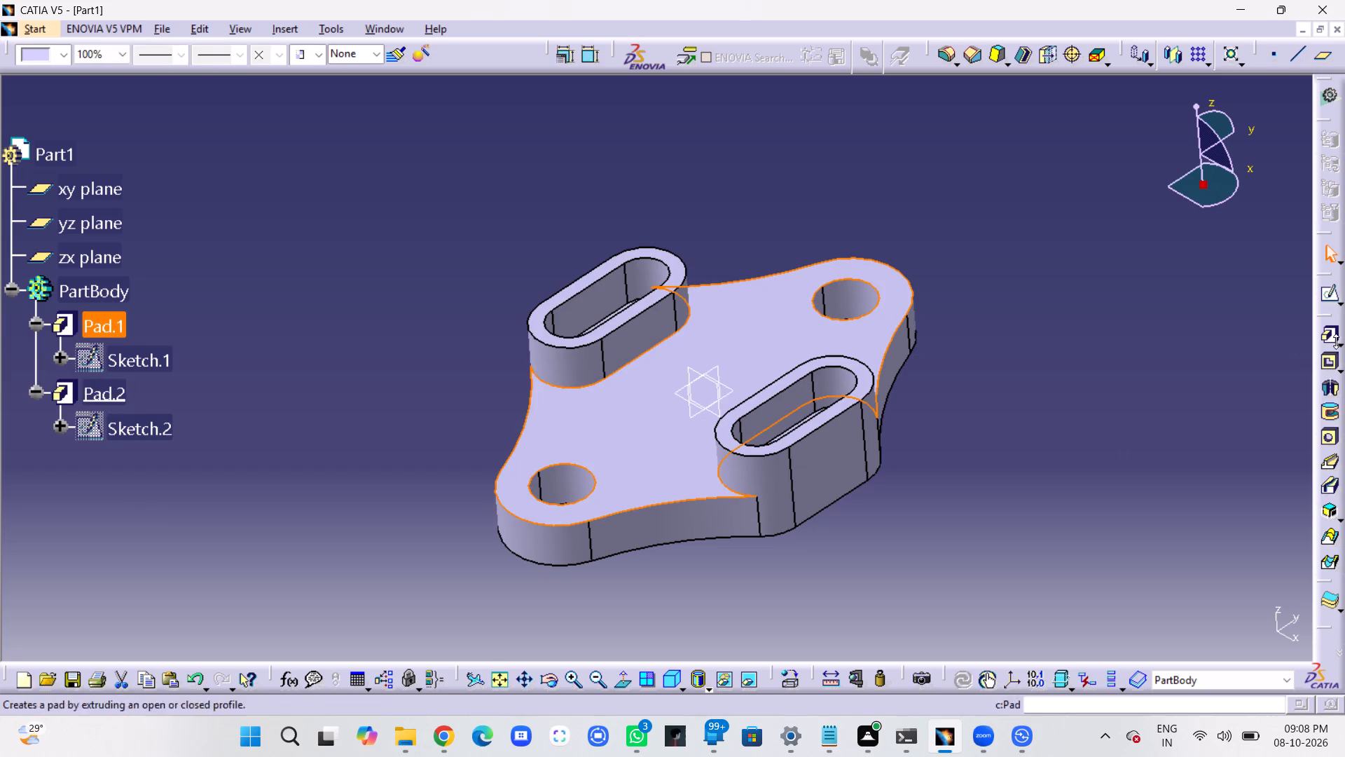
pyautogui.click(1000, 527)
pyautogui.moveTo(799, 447); pyautogui.dragTo(732, 456, button='middle')
pyautogui.moveTo(799, 447); pyautogui.dragTo(732, 456, button='right')
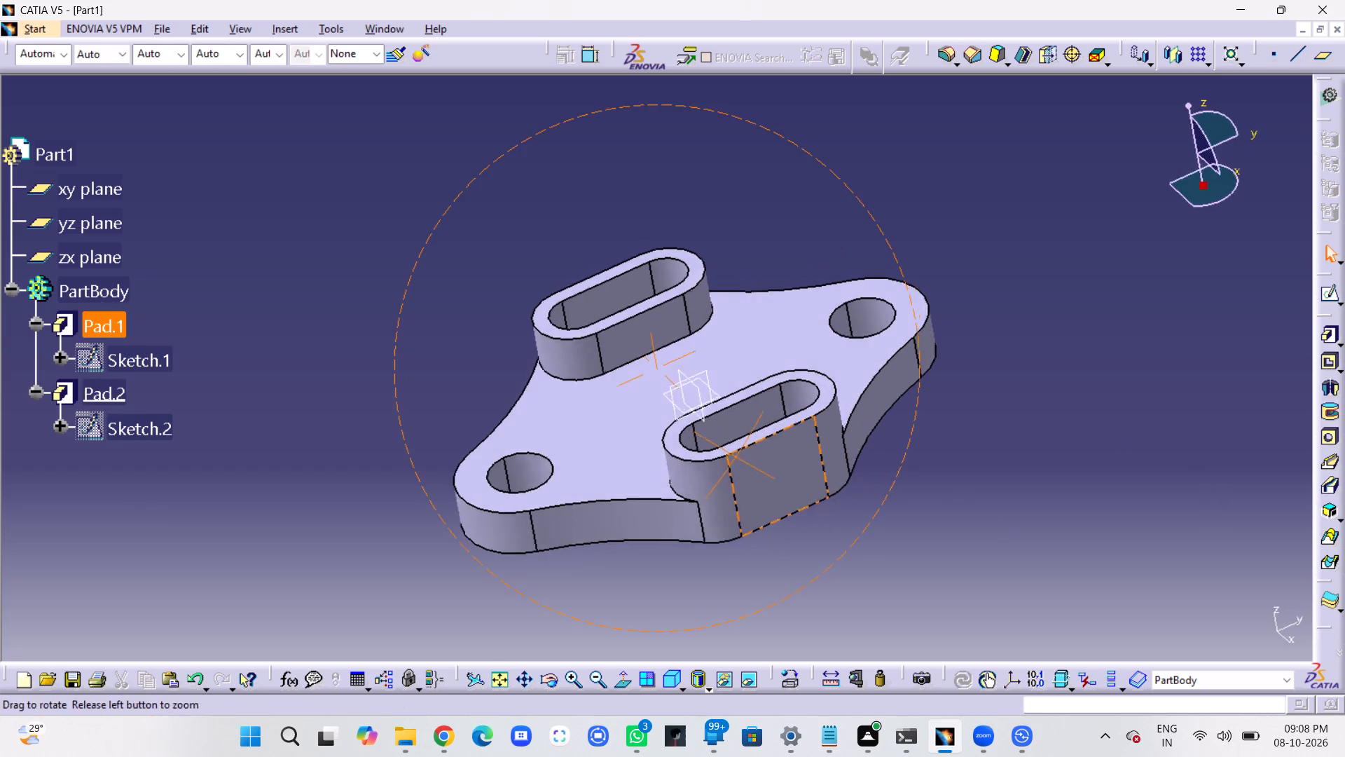
pyautogui.moveTo(732, 456); pyautogui.dragTo(846, 397, button='middle')
pyautogui.moveTo(732, 456); pyautogui.dragTo(846, 397, button='right')
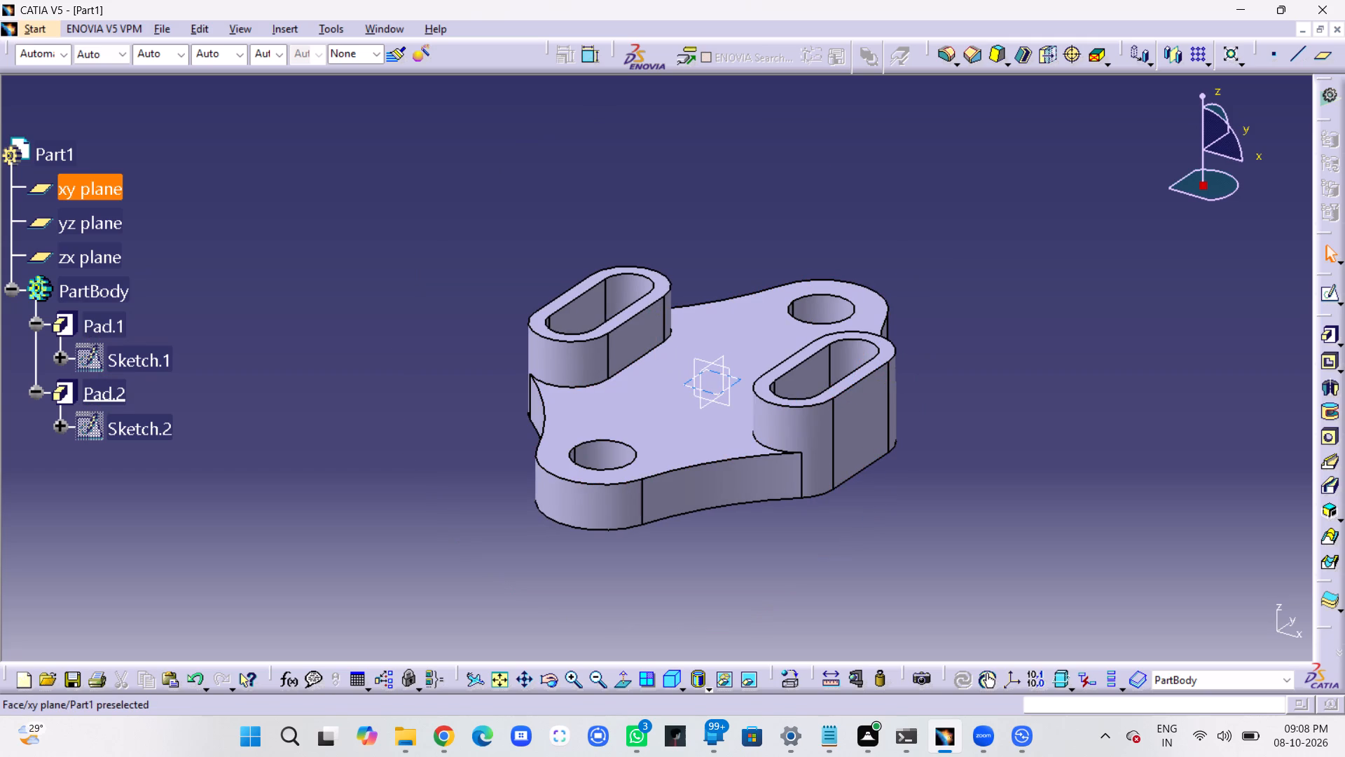
pyautogui.click(738, 379)
pyautogui.click(1333, 301)
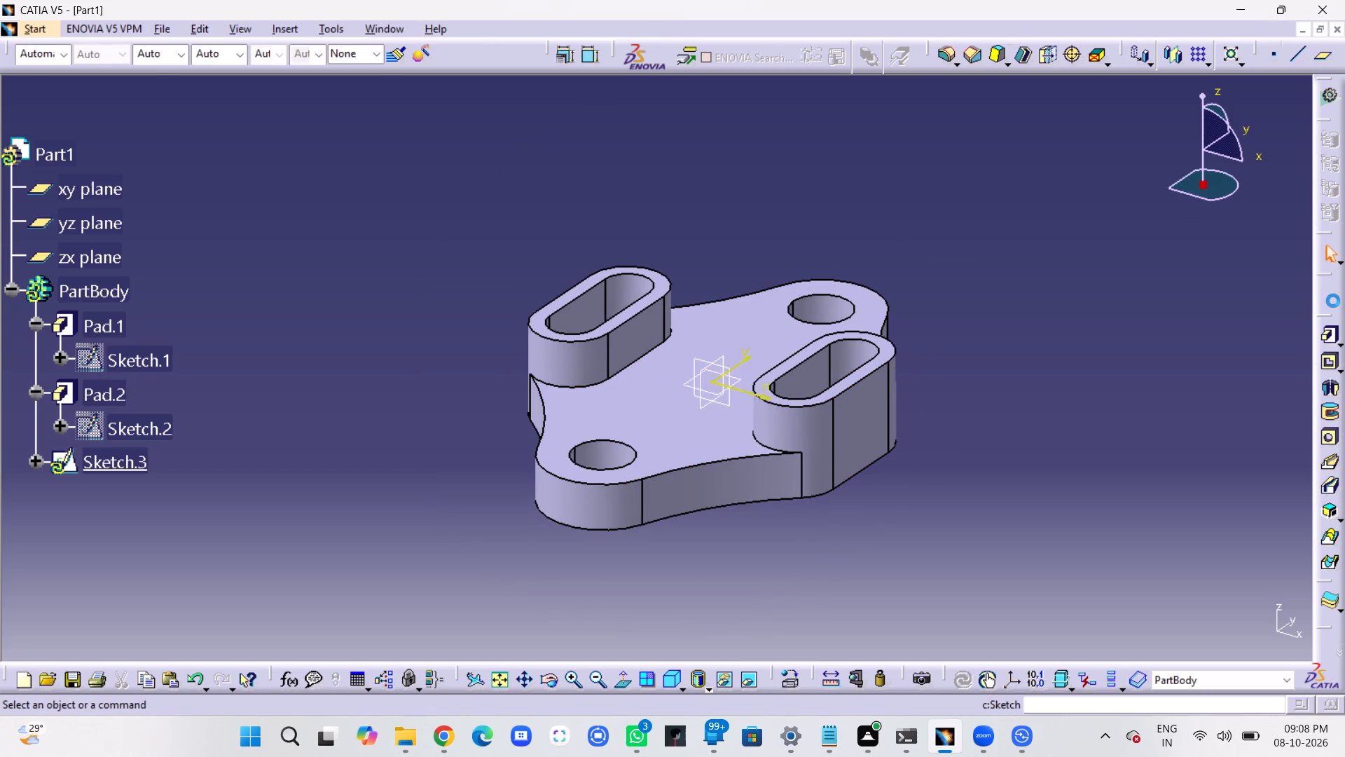
pyautogui.moveTo(1049, 414); pyautogui.dragTo(1109, 417, button='middle')
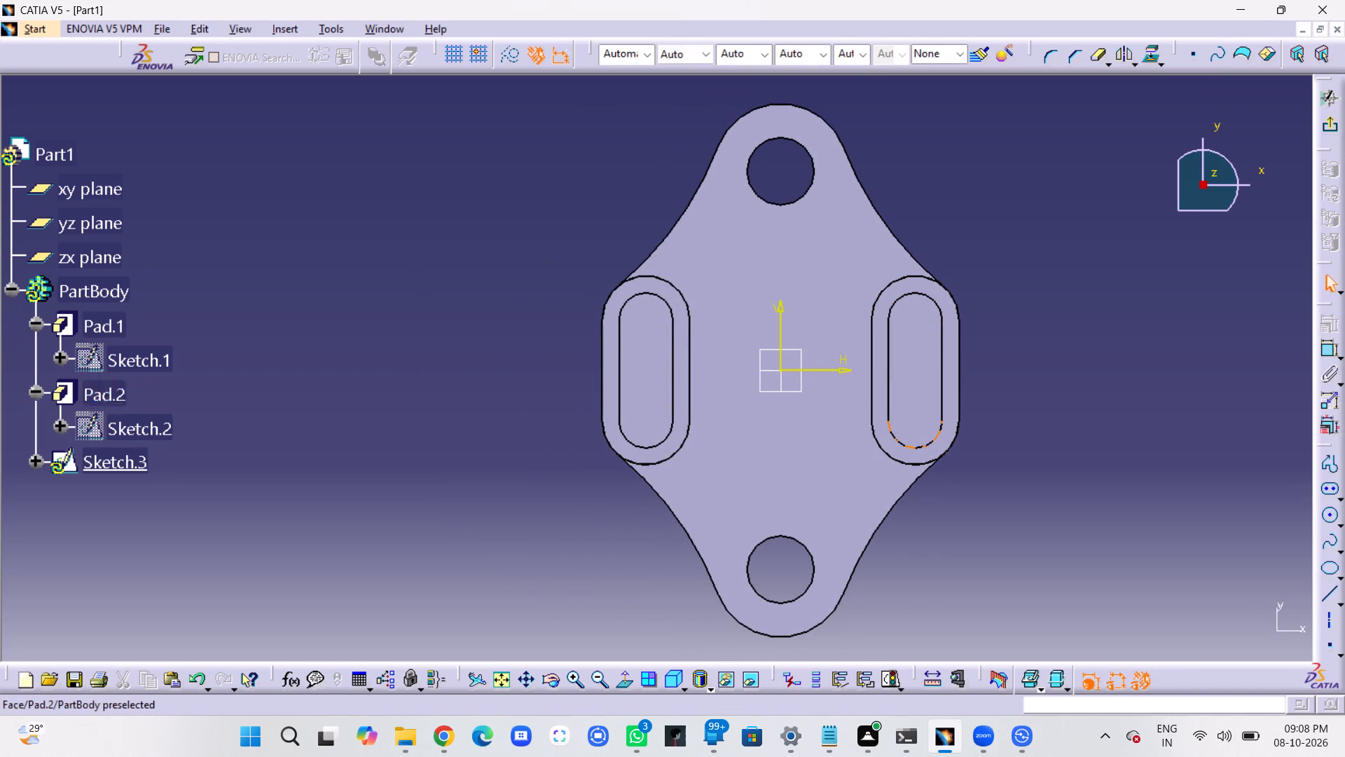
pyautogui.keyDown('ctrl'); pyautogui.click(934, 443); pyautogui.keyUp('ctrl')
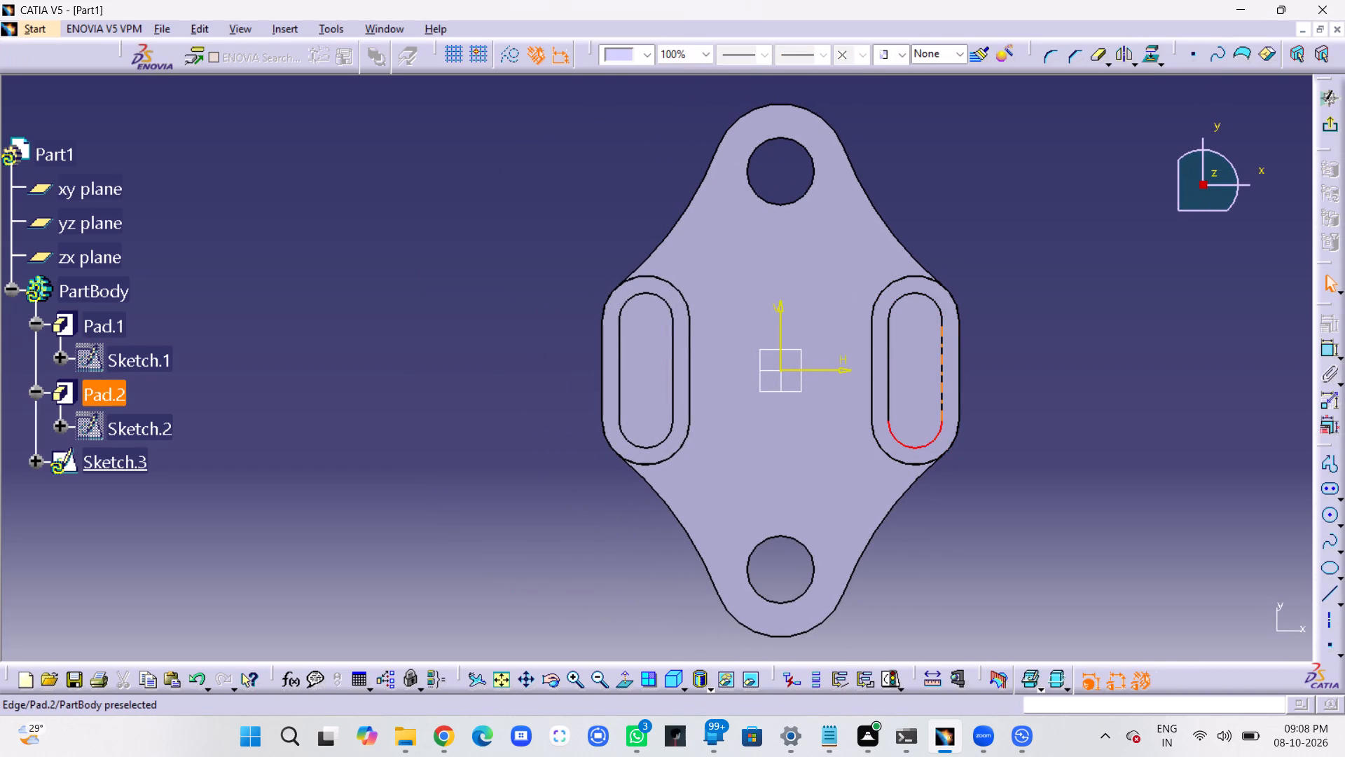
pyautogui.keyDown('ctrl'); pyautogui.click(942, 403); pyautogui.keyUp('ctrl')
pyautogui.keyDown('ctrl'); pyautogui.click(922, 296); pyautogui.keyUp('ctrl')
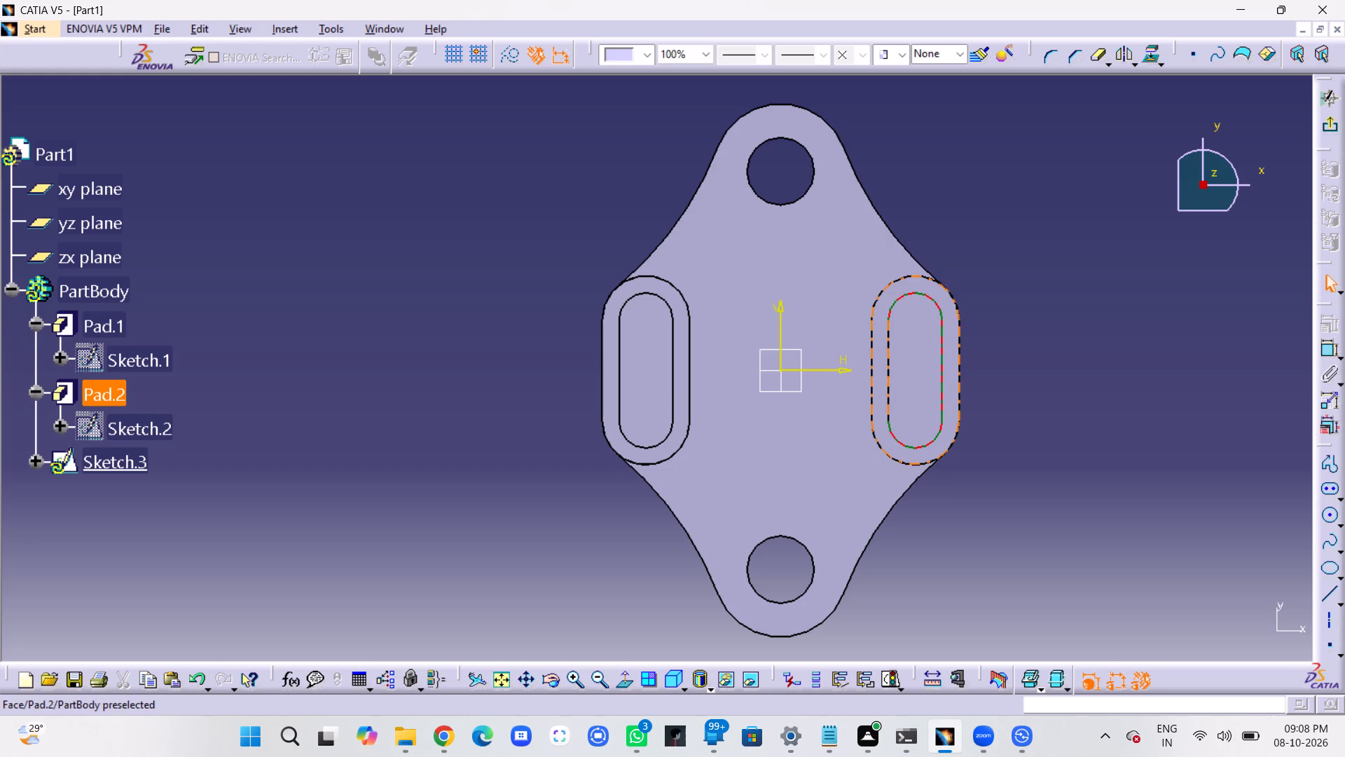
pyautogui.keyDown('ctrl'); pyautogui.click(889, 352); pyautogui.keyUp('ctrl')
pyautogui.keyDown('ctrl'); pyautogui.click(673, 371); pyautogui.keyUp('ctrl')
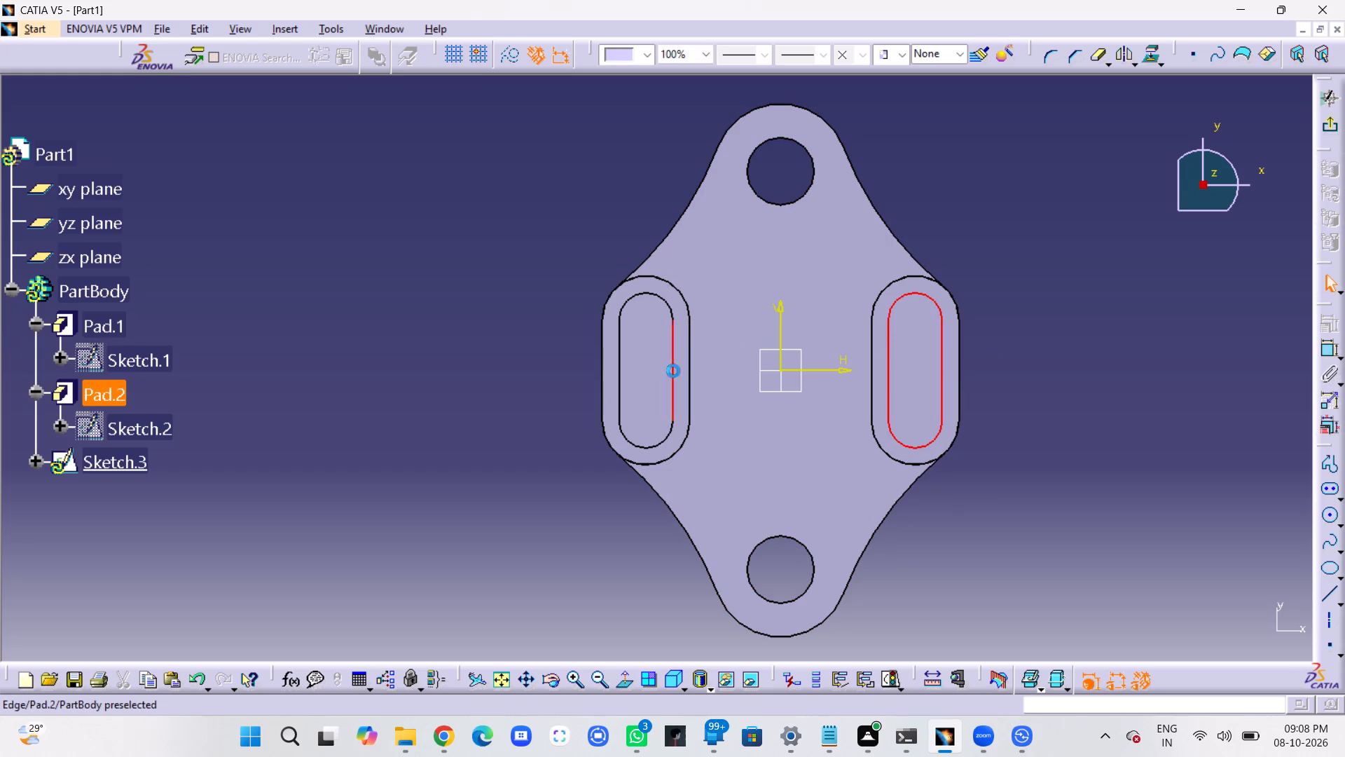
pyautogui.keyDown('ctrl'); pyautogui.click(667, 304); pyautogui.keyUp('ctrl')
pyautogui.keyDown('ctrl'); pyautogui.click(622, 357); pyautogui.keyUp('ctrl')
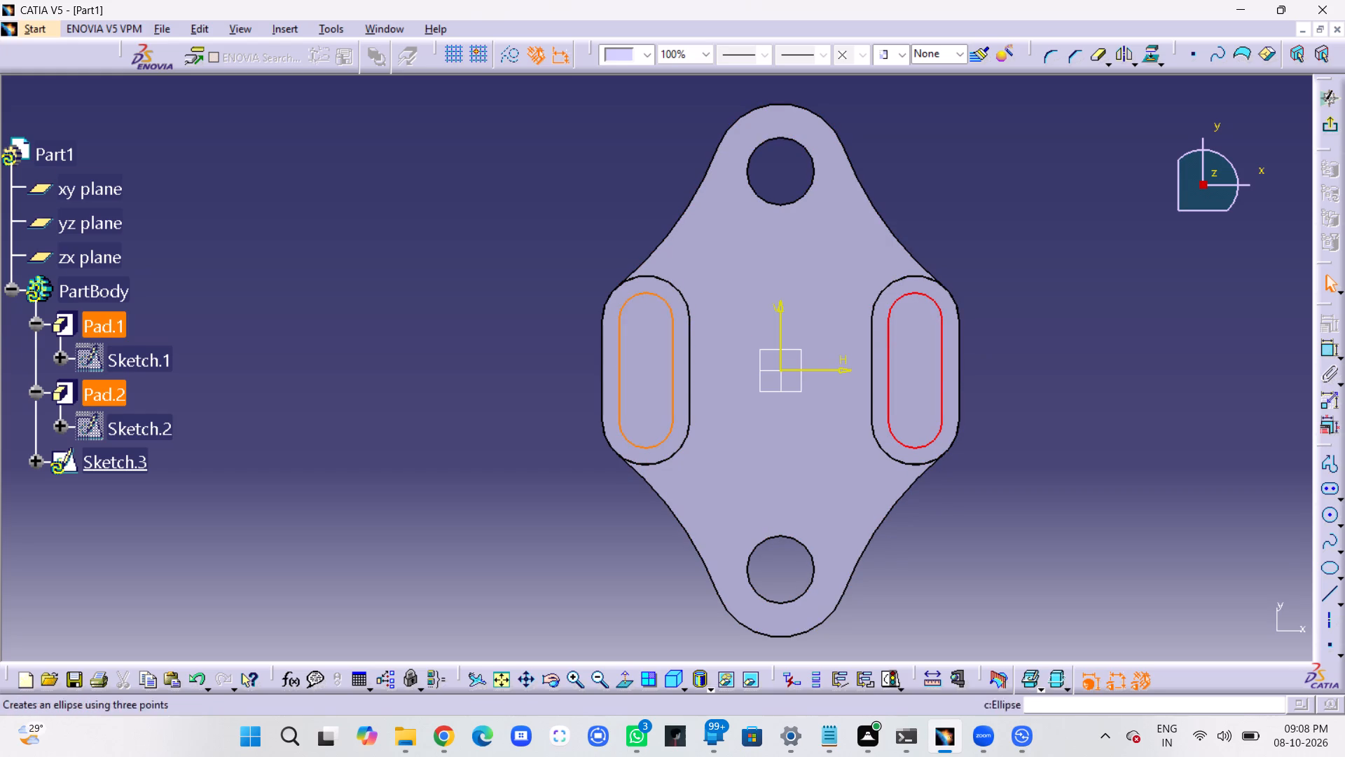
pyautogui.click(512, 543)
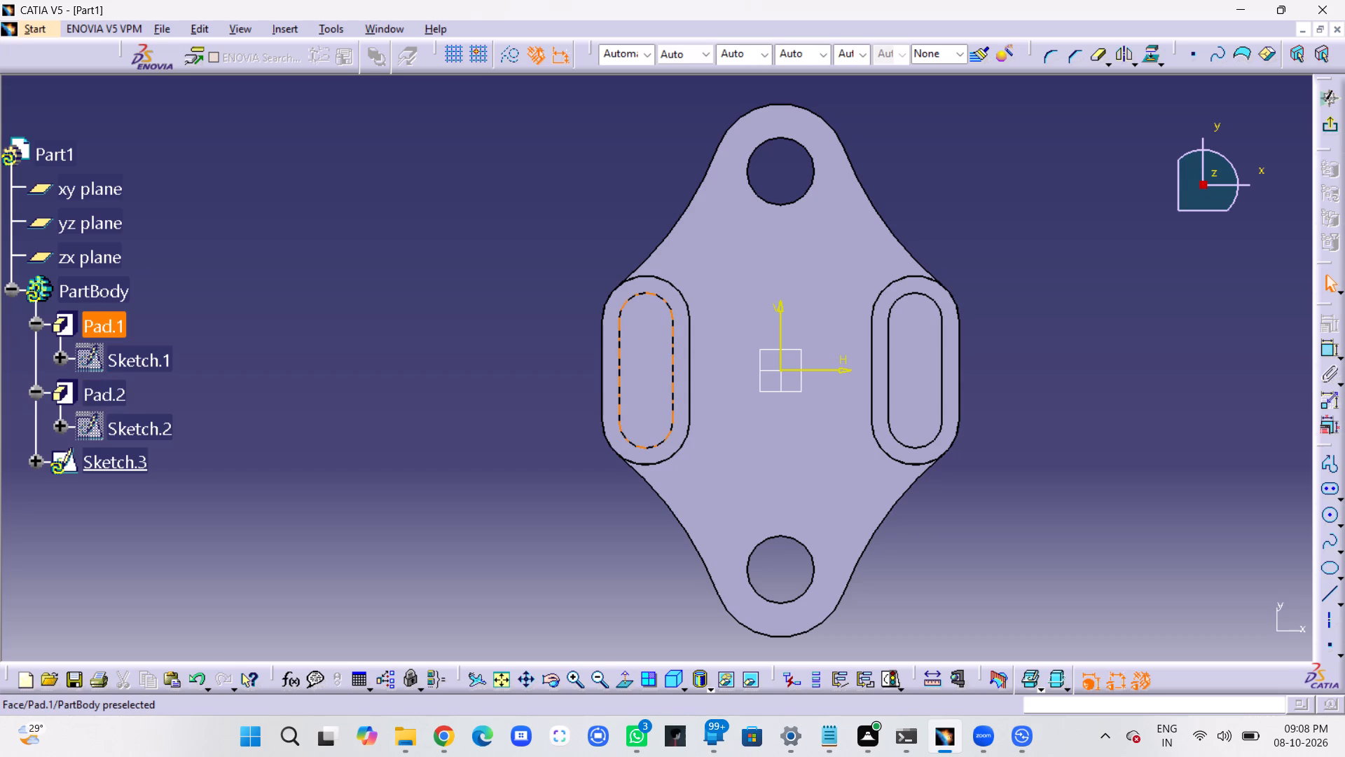
# Project the eight inner edges of both elongated rings into the sketch as 3D elements and exit the sketch.
pyautogui.keyDown('ctrl'); pyautogui.click(640, 448); pyautogui.keyUp('ctrl')
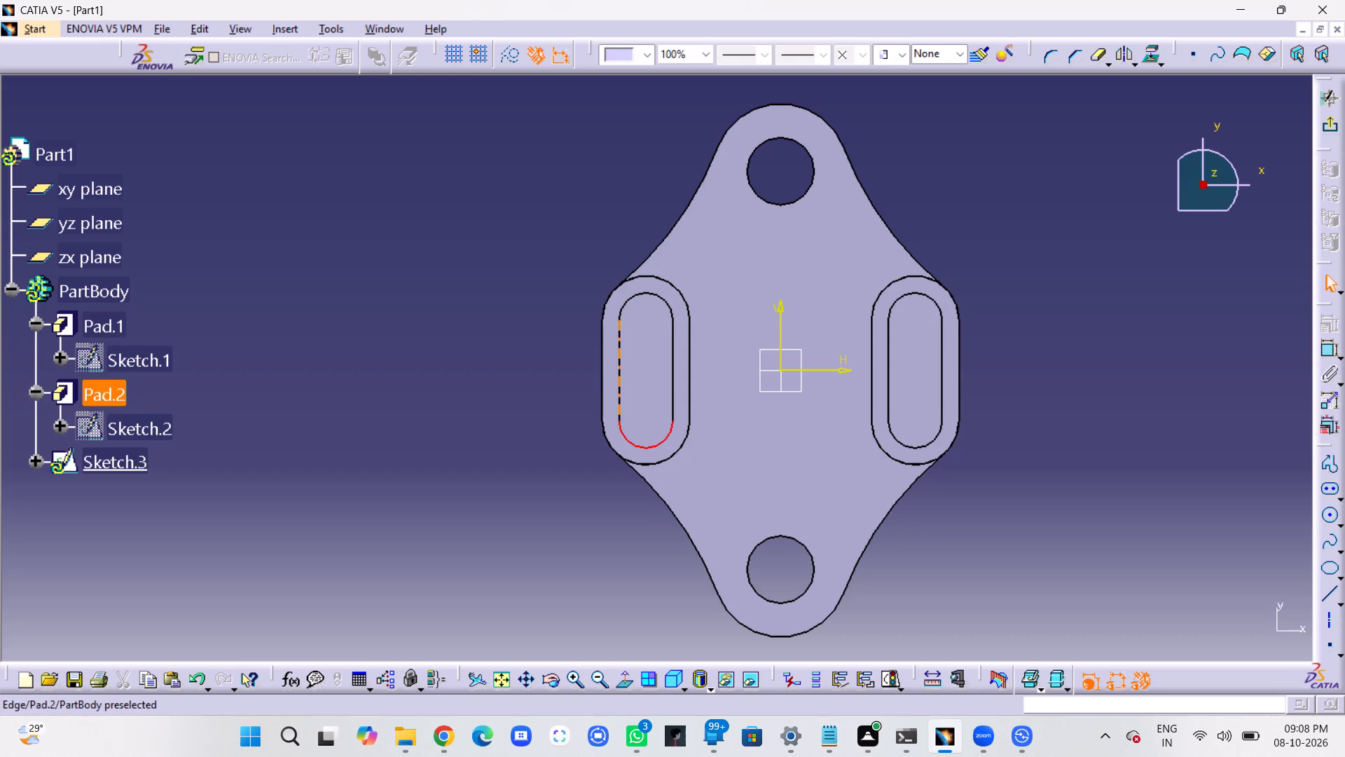
pyautogui.keyDown('ctrl'); pyautogui.click(619, 394); pyautogui.keyUp('ctrl')
pyautogui.keyDown('ctrl'); pyautogui.click(644, 291); pyautogui.keyUp('ctrl')
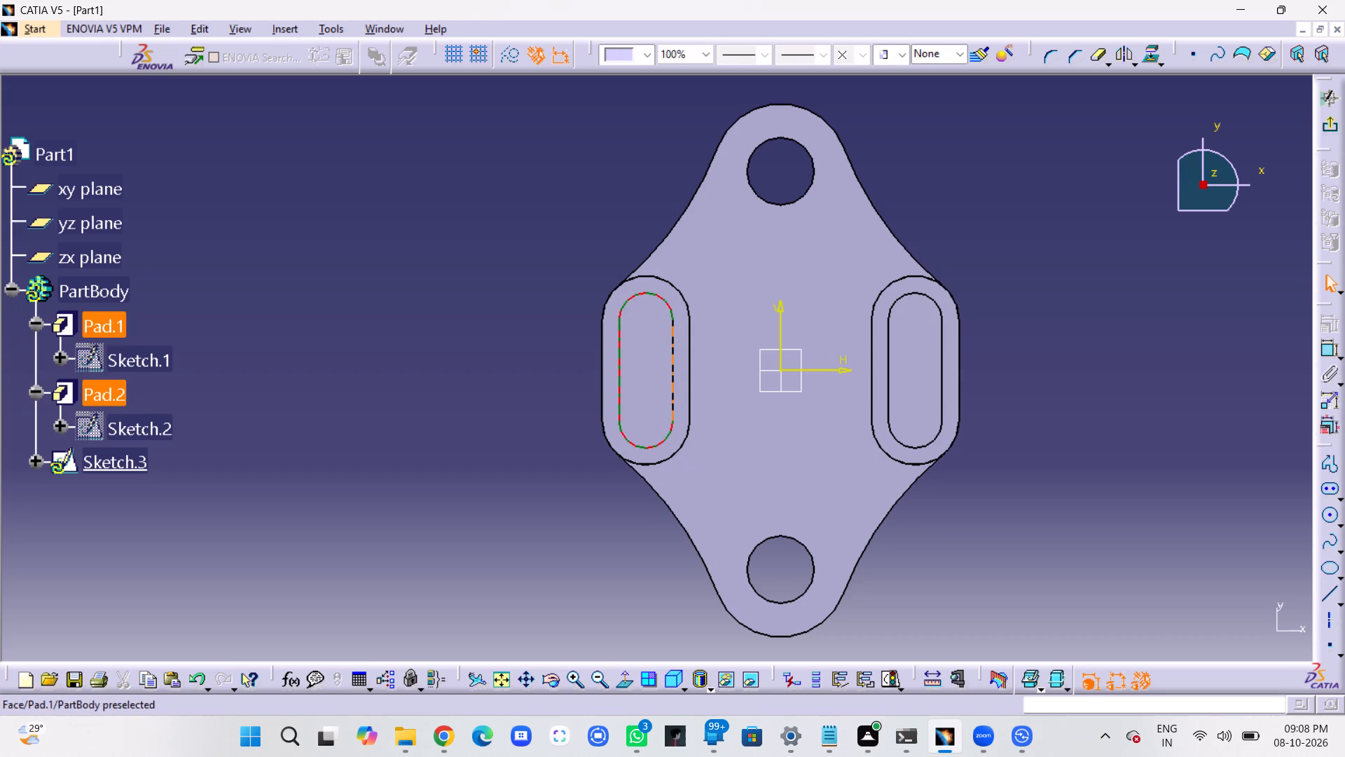
pyautogui.keyDown('ctrl'); pyautogui.click(674, 346); pyautogui.keyUp('ctrl')
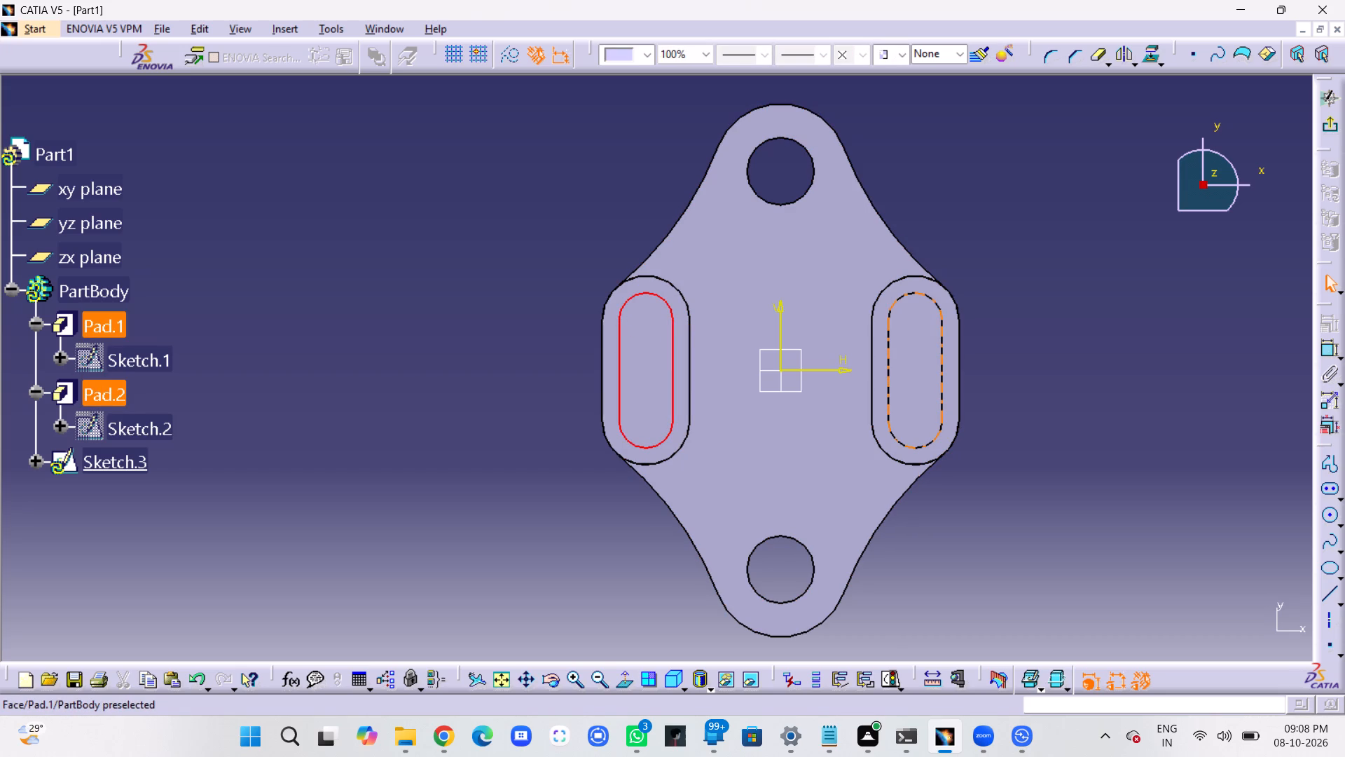
pyautogui.keyDown('ctrl'); pyautogui.click(886, 339); pyautogui.keyUp('ctrl')
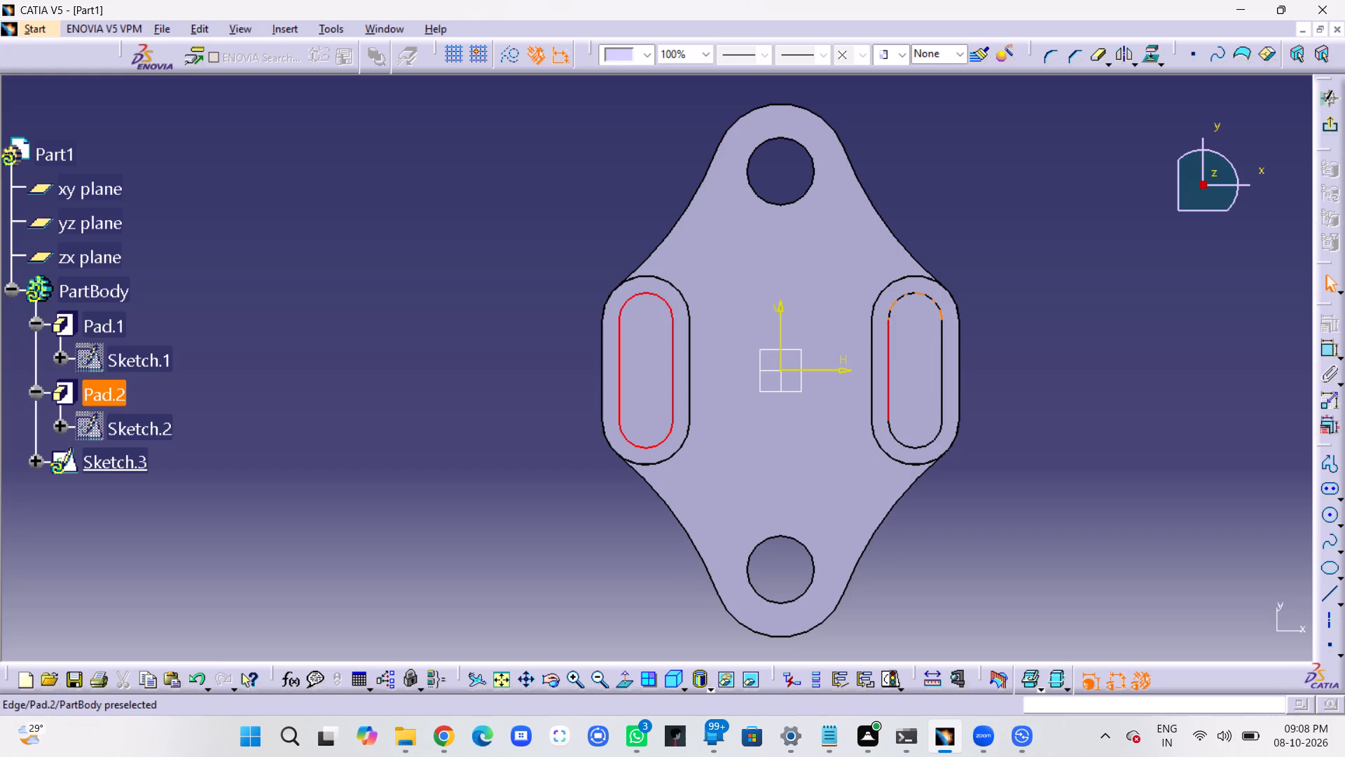
pyautogui.keyDown('ctrl'); pyautogui.click(897, 304); pyautogui.keyUp('ctrl')
pyautogui.keyDown('ctrl'); pyautogui.click(941, 343); pyautogui.keyUp('ctrl')
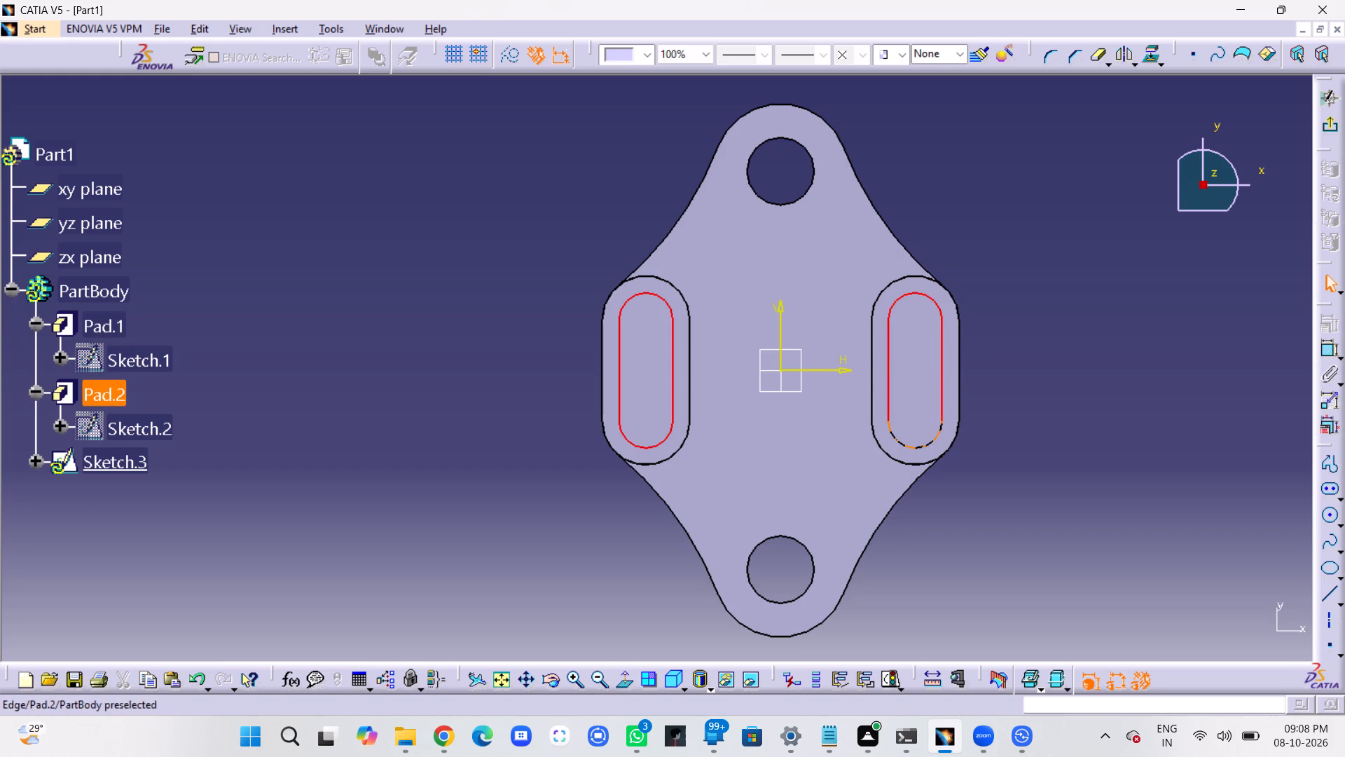
pyautogui.keyDown('ctrl'); pyautogui.click(934, 437); pyautogui.keyUp('ctrl')
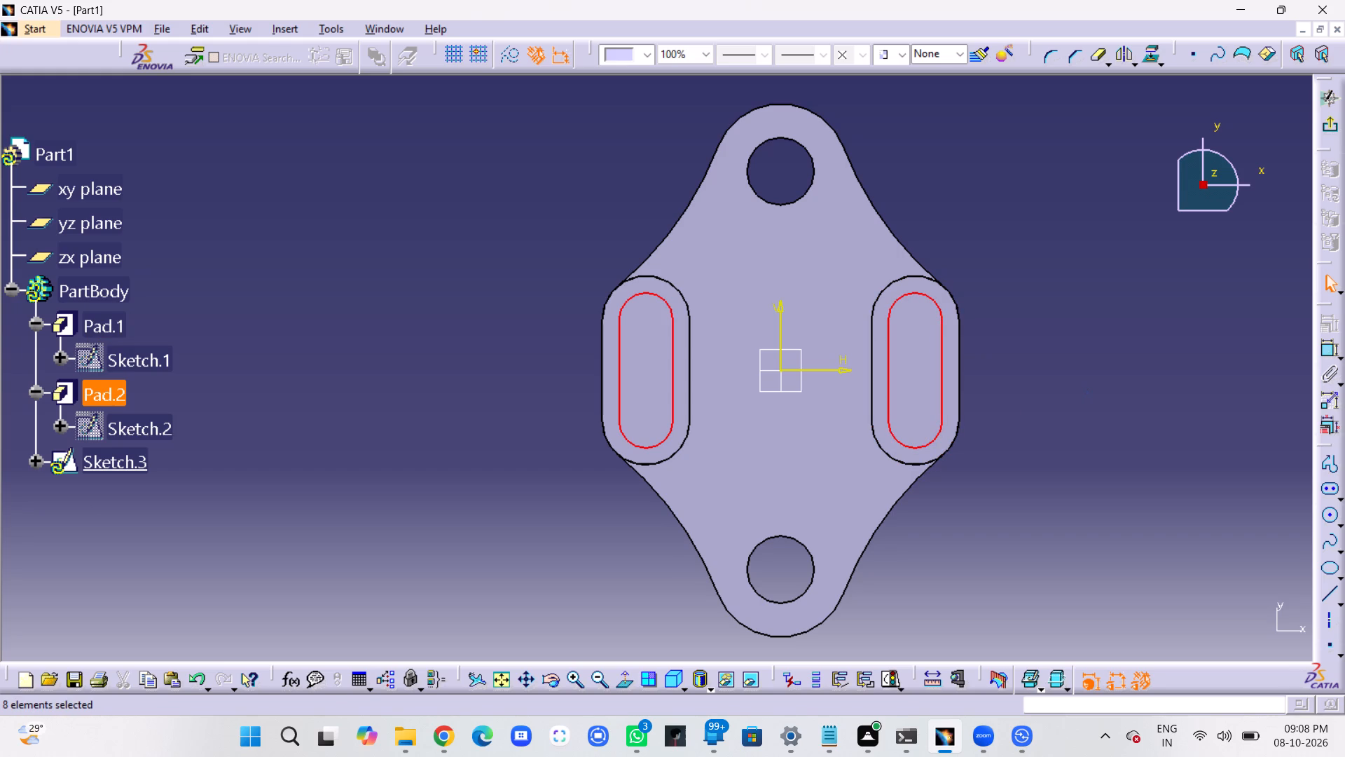
pyautogui.click(1146, 62)
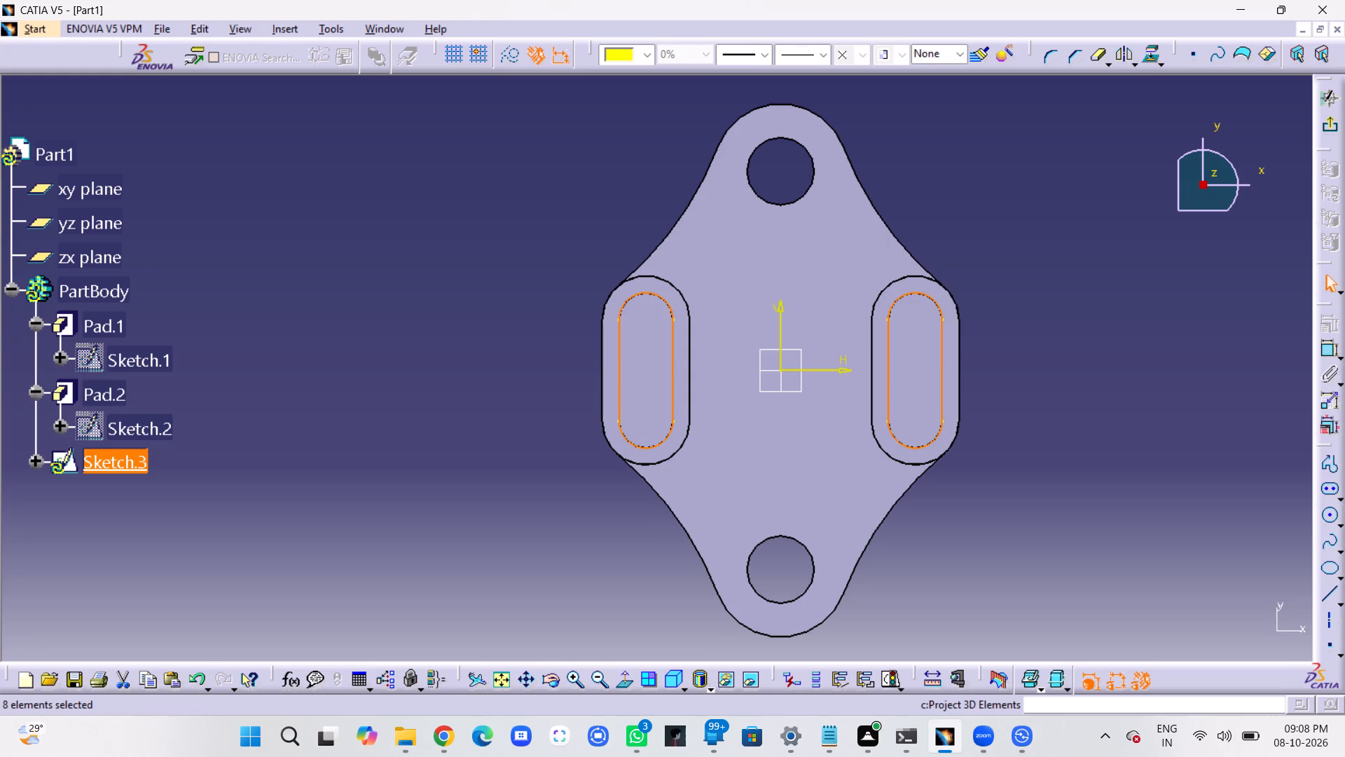
pyautogui.click(1215, 342)
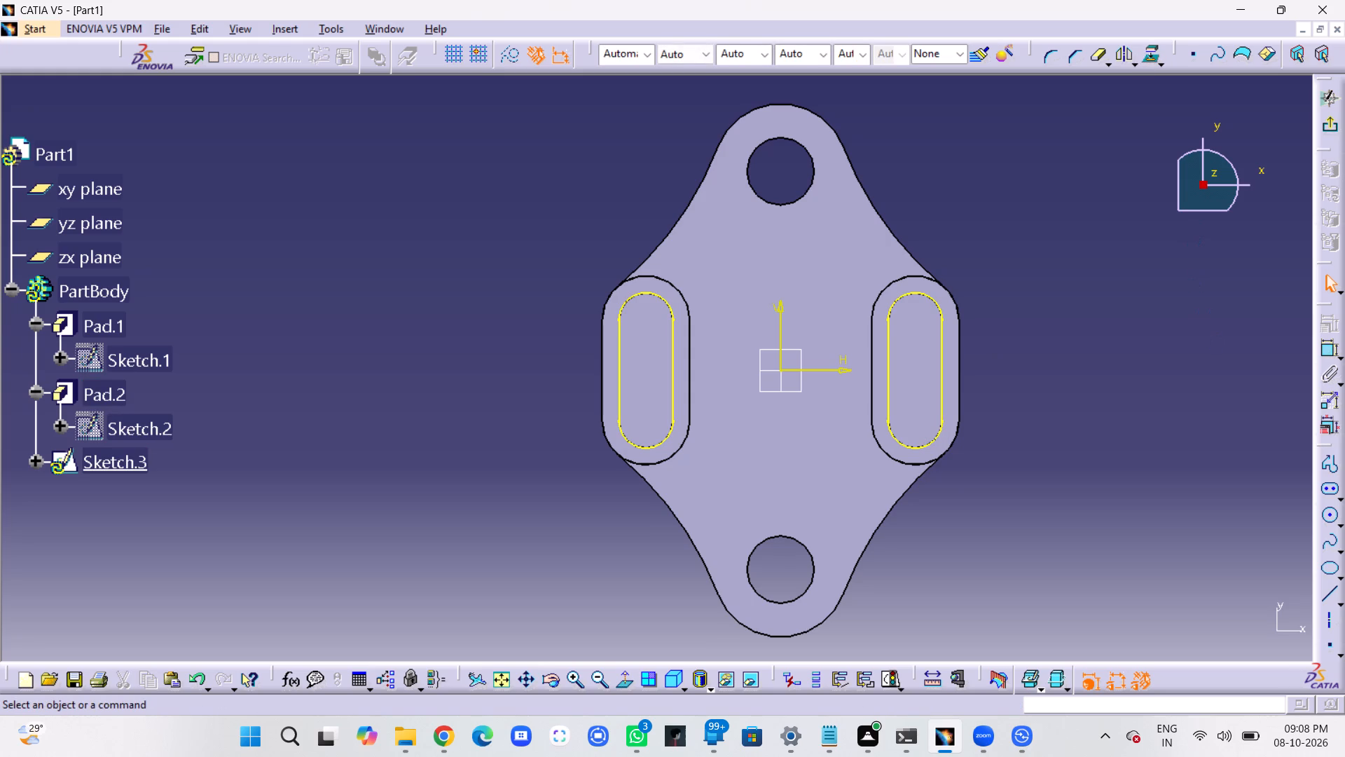
pyautogui.click(1325, 123)
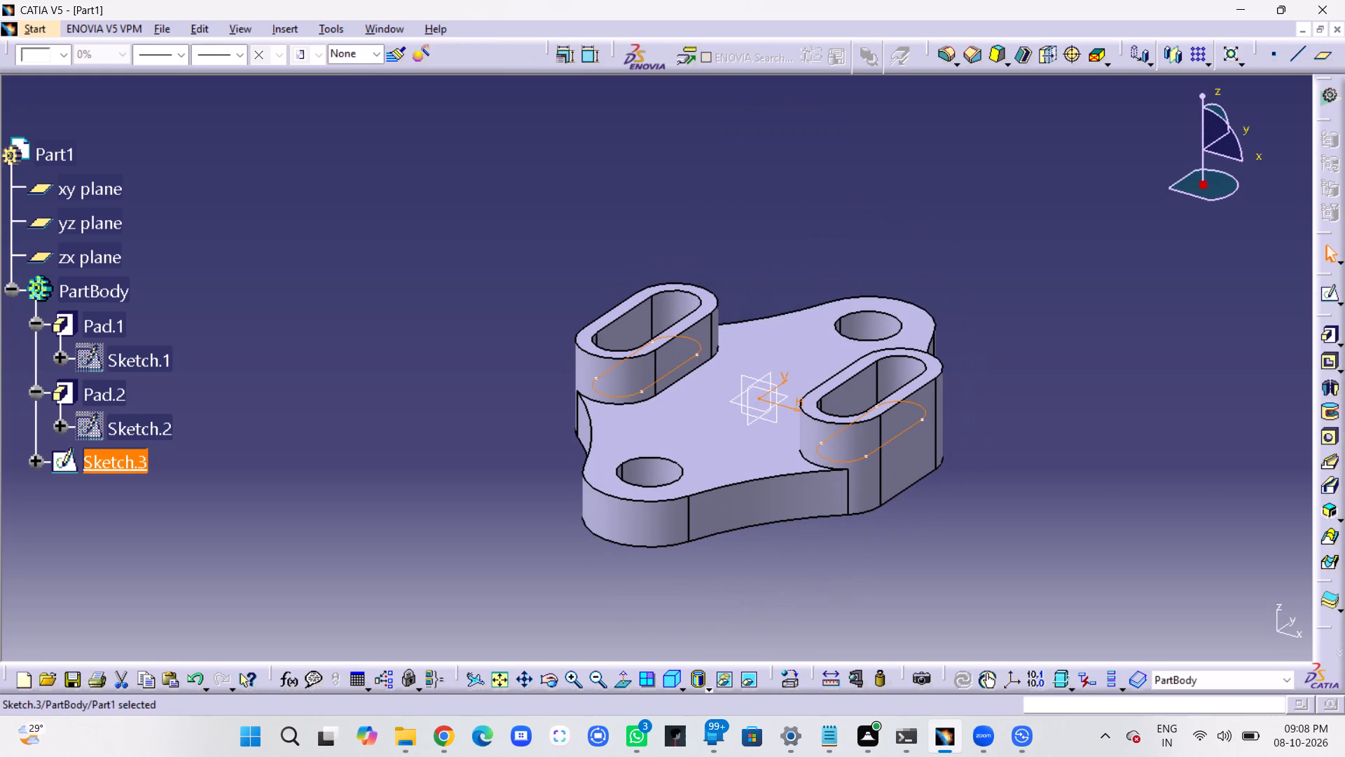
# Pocket the two projected elongated profiles 15 mm deep through the base plate.
pyautogui.click(1332, 355)
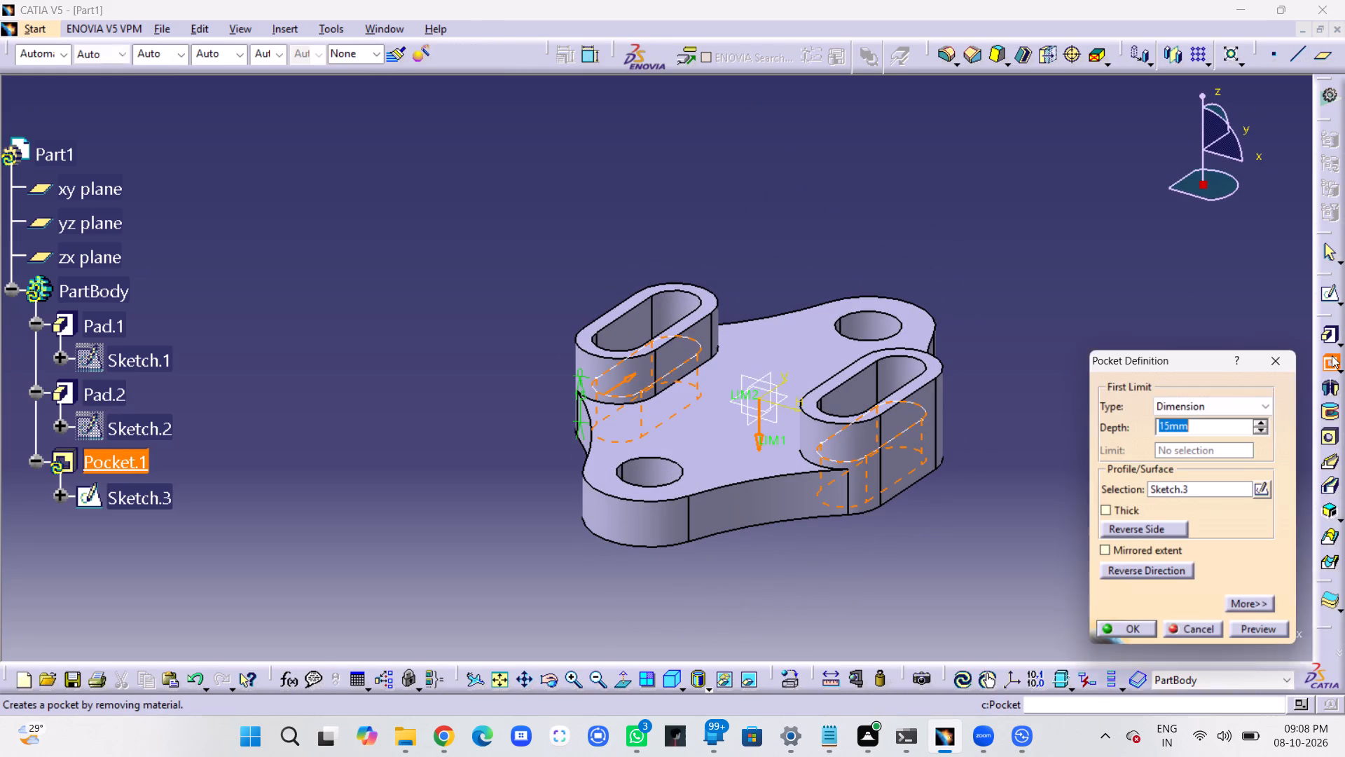
pyautogui.click(1249, 635)
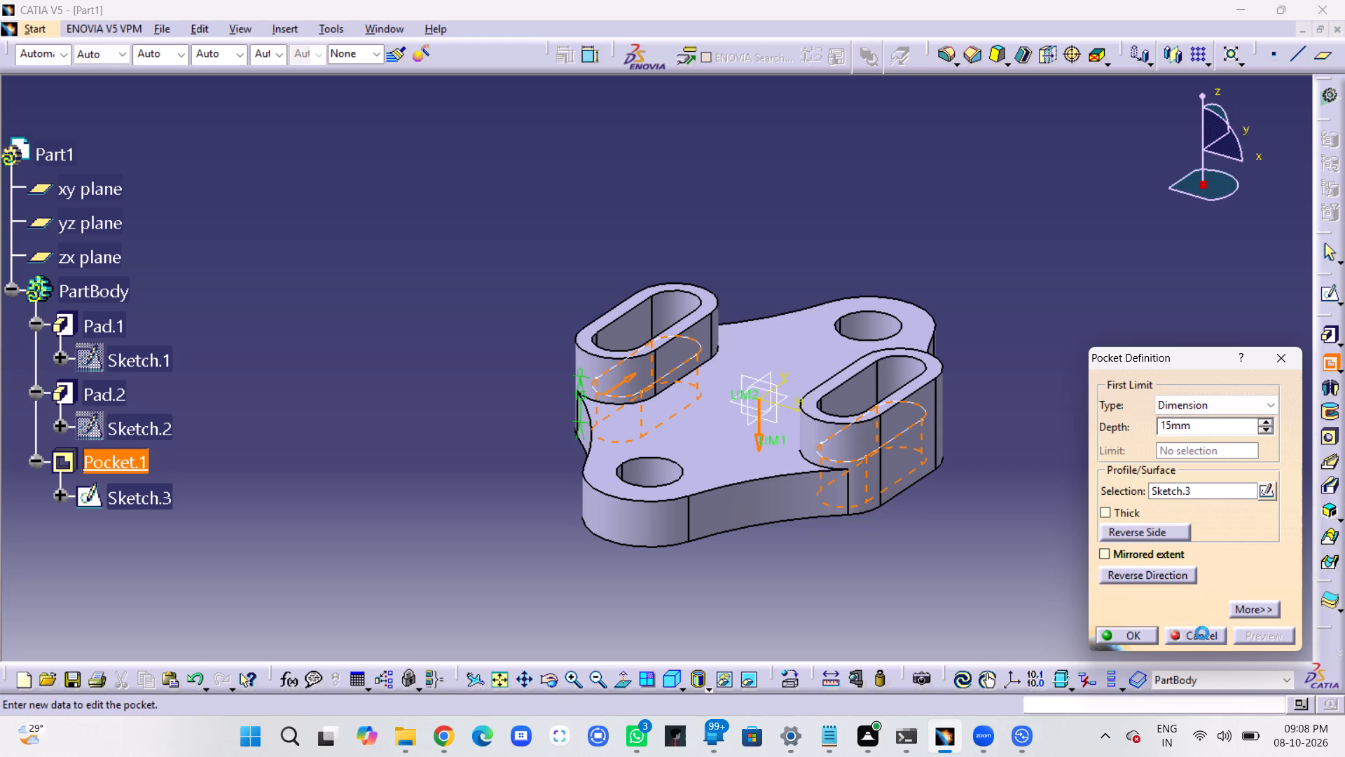
pyautogui.moveTo(934, 473); pyautogui.dragTo(613, 446, button='middle')
pyautogui.moveTo(934, 473); pyautogui.dragTo(613, 446, button='right')
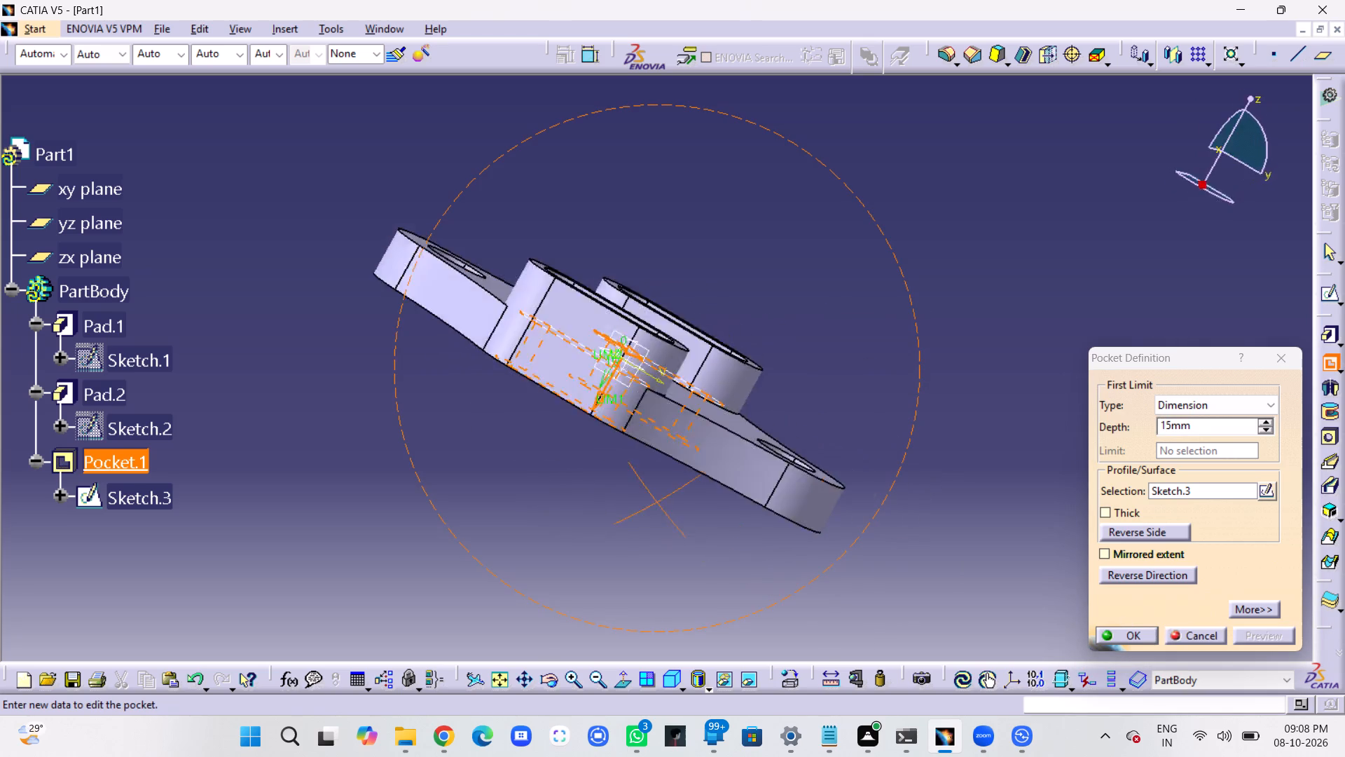
pyautogui.moveTo(613, 446); pyautogui.dragTo(622, 626, button='middle')
pyautogui.moveTo(613, 446); pyautogui.dragTo(622, 626, button='right')
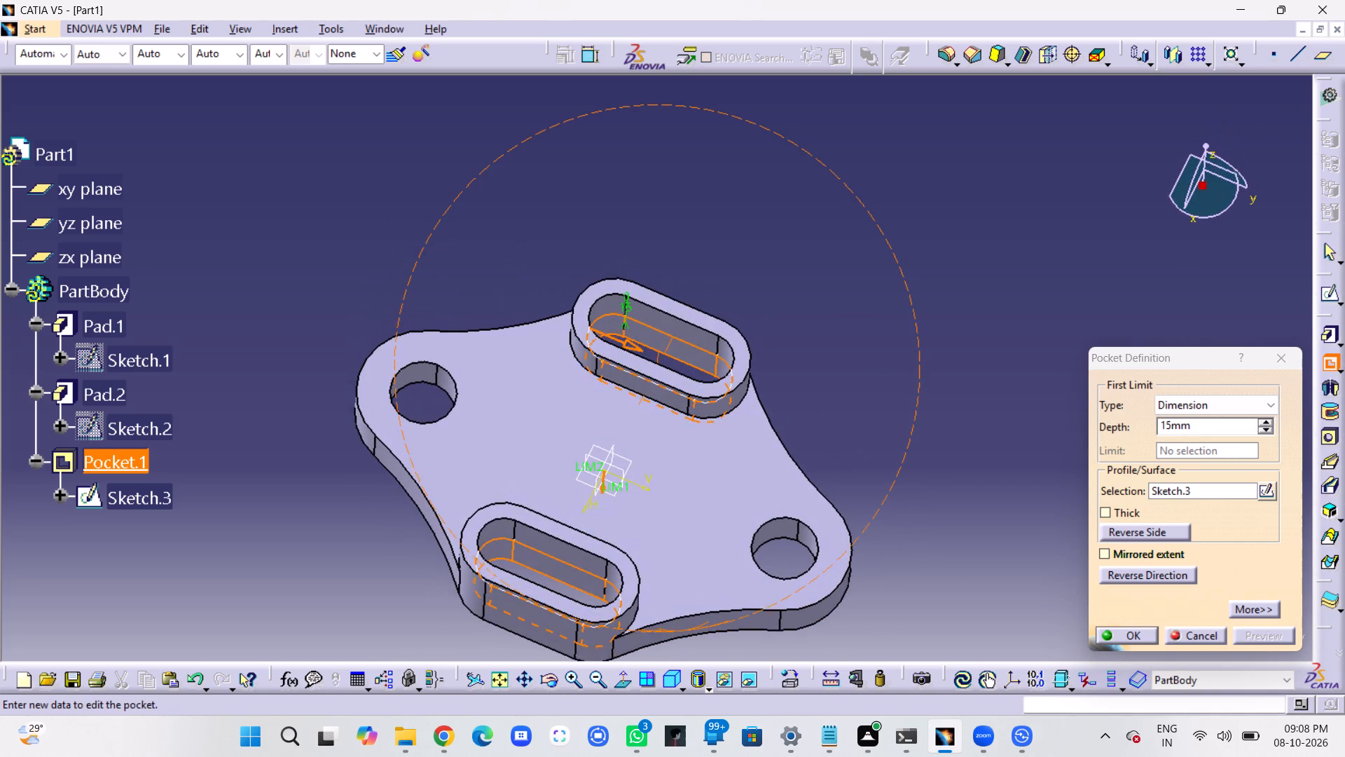
pyautogui.moveTo(622, 626); pyautogui.dragTo(622, 627, button='middle')
pyautogui.moveTo(622, 626); pyautogui.dragTo(622, 627, button='right')
pyautogui.click(1147, 639)
pyautogui.click(899, 441)
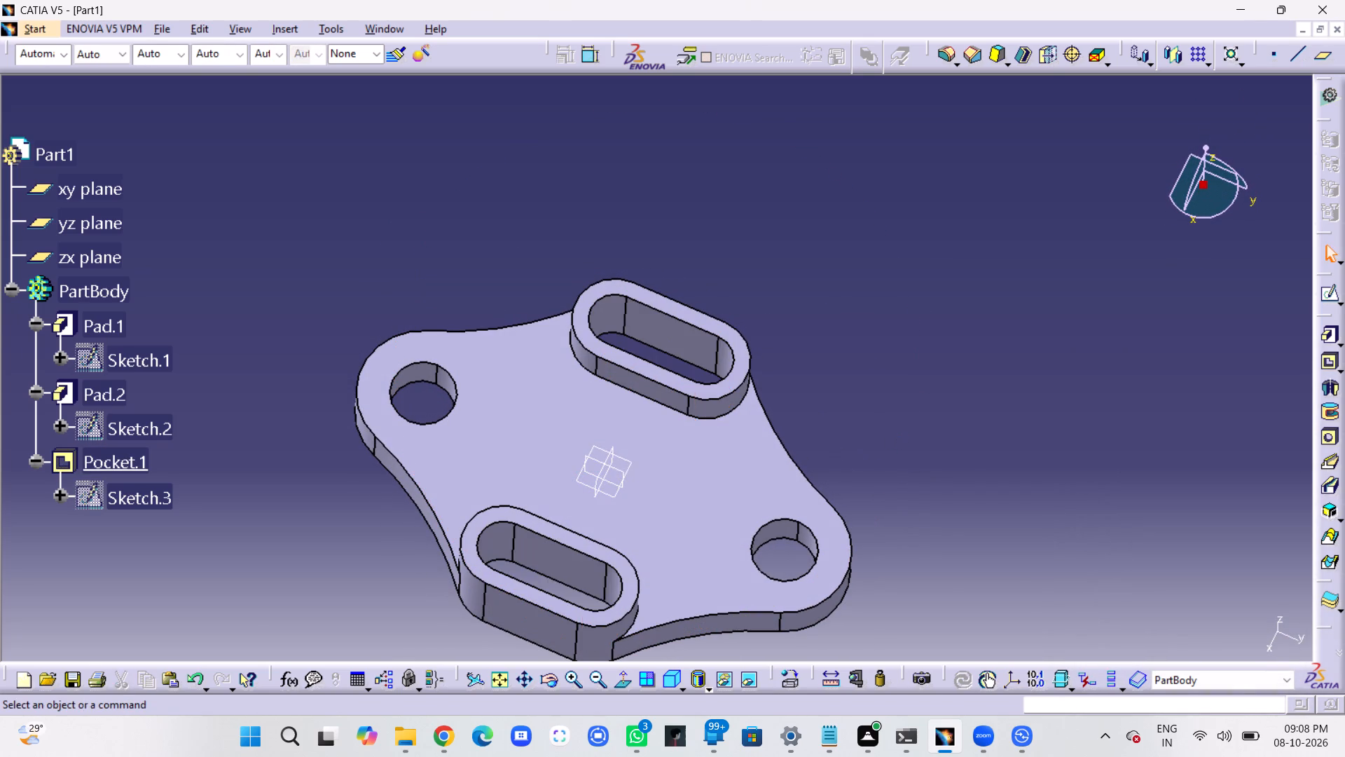
# Inspect the plate, raised rings and elongated through-slots from several angles.
pyautogui.moveTo(916, 409); pyautogui.dragTo(1042, 357, button='middle')
pyautogui.rightClick(1041, 315)
pyautogui.moveTo(546, 554); pyautogui.dragTo(829, 568, button='middle')
pyautogui.moveTo(547, 554); pyautogui.dragTo(829, 568, button='right')
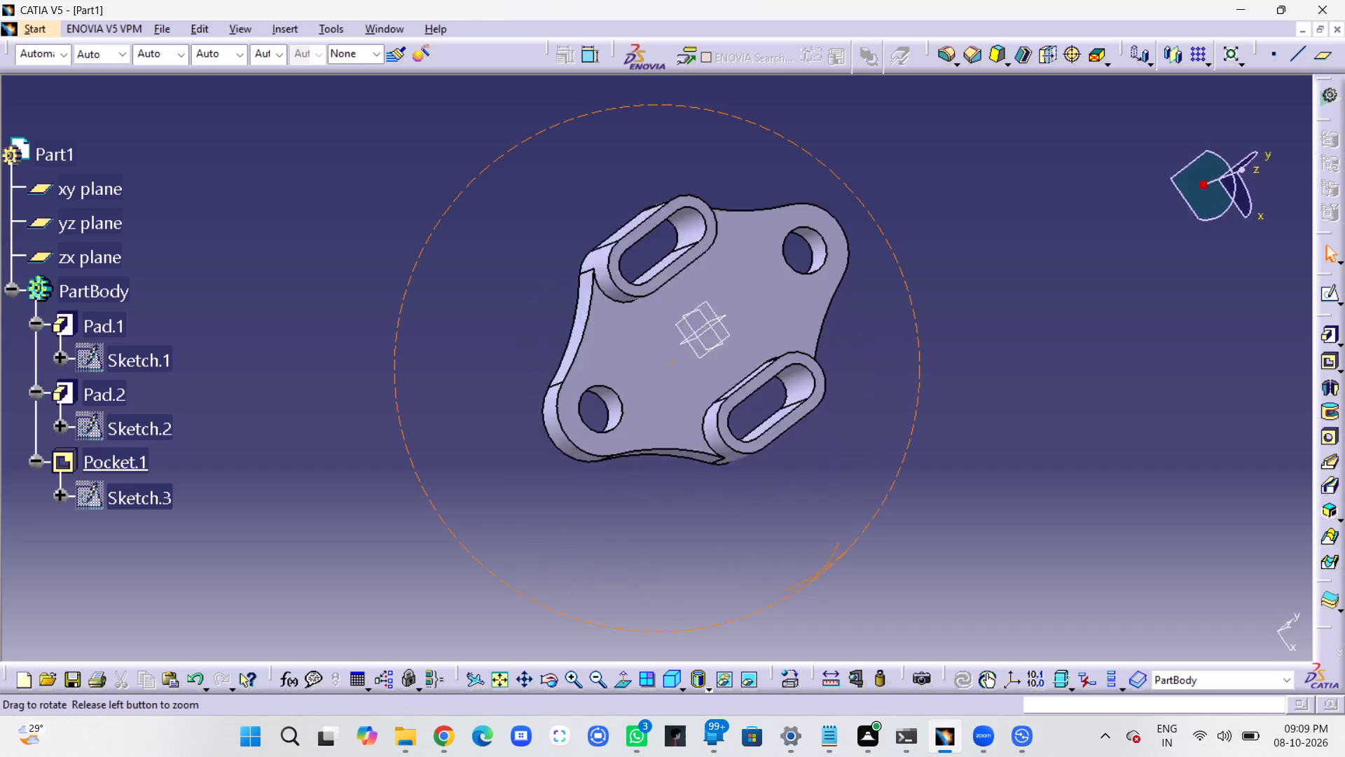
pyautogui.moveTo(829, 568); pyautogui.dragTo(856, 457, button='middle')
pyautogui.moveTo(829, 568); pyautogui.dragTo(856, 457, button='right')
pyautogui.moveTo(856, 453); pyautogui.dragTo(881, 476, button='middle')
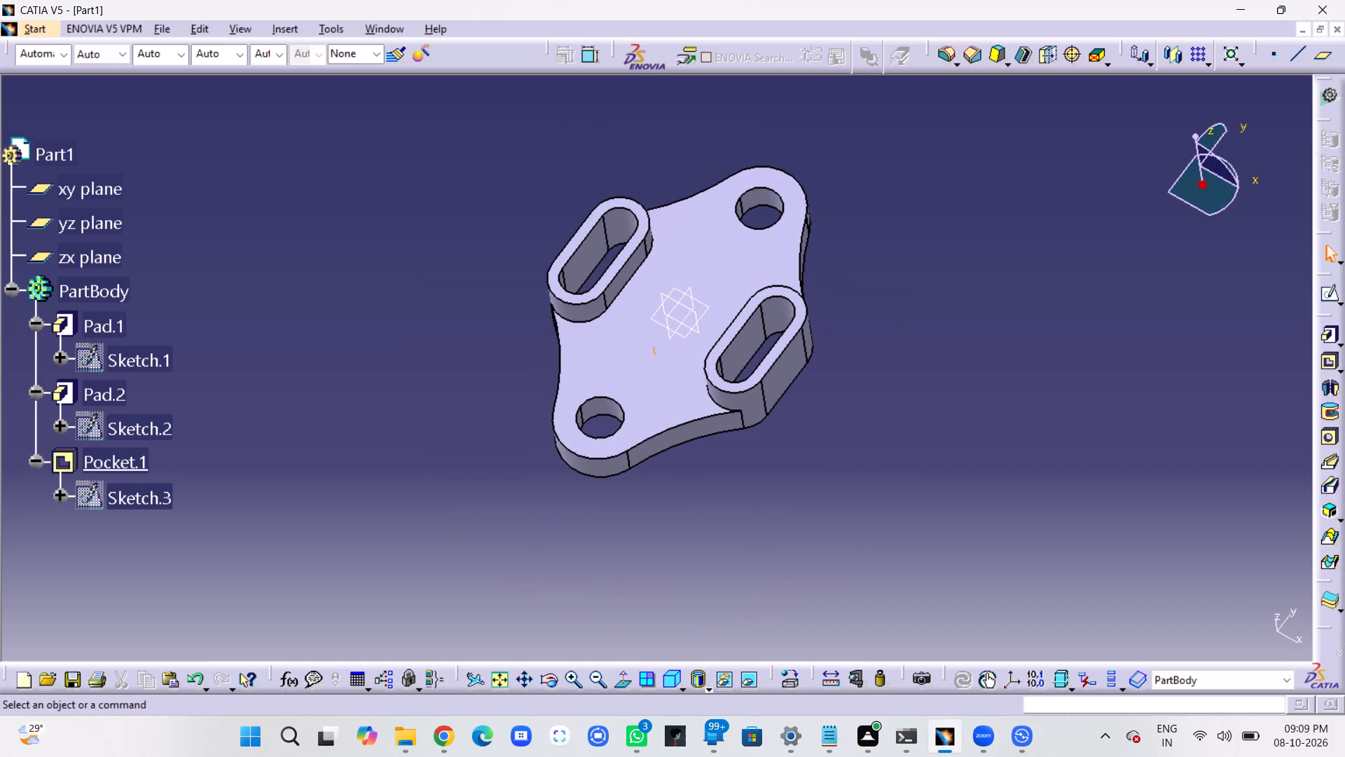
pyautogui.moveTo(881, 476); pyautogui.dragTo(1027, 407, button='middle')
pyautogui.moveTo(902, 503); pyautogui.dragTo(1027, 407, button='right')
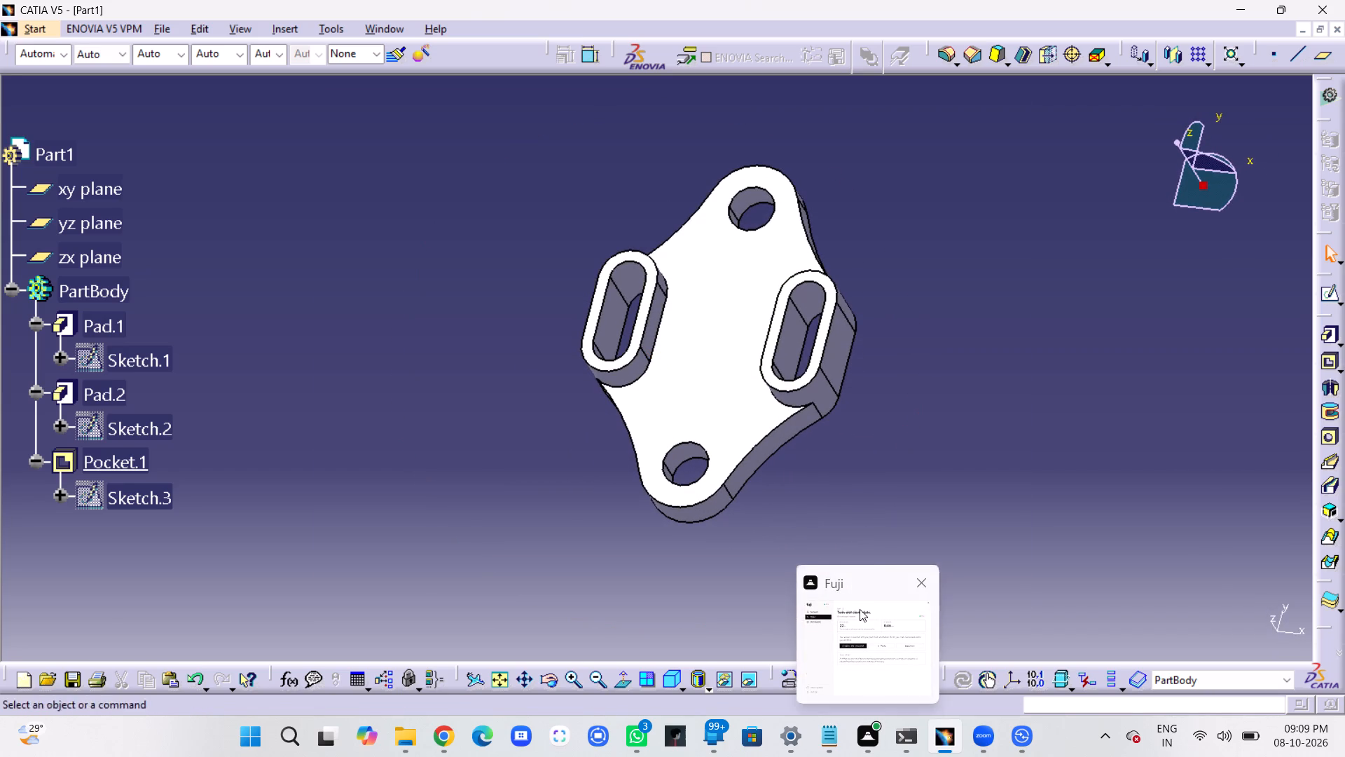
# Examine the finished plate, its raised elongated rings, through-slots and round holes from several angles.
pyautogui.moveTo(998, 396); pyautogui.dragTo(934, 452, button='middle')
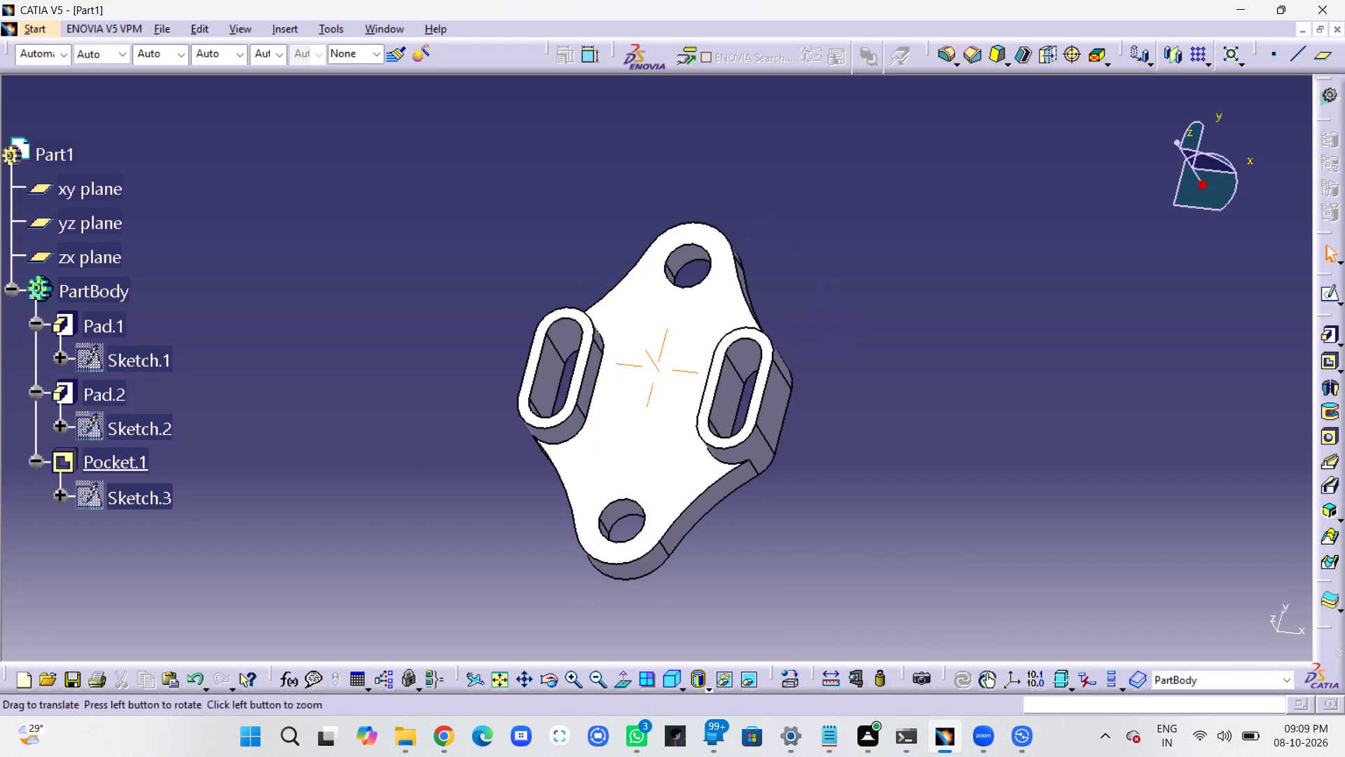
pyautogui.moveTo(934, 452); pyautogui.dragTo(904, 479, button='middle')
pyautogui.rightClick(934, 452)
pyautogui.moveTo(735, 437); pyautogui.dragTo(822, 409, button='middle')
pyautogui.moveTo(757, 437); pyautogui.dragTo(822, 409, button='right')
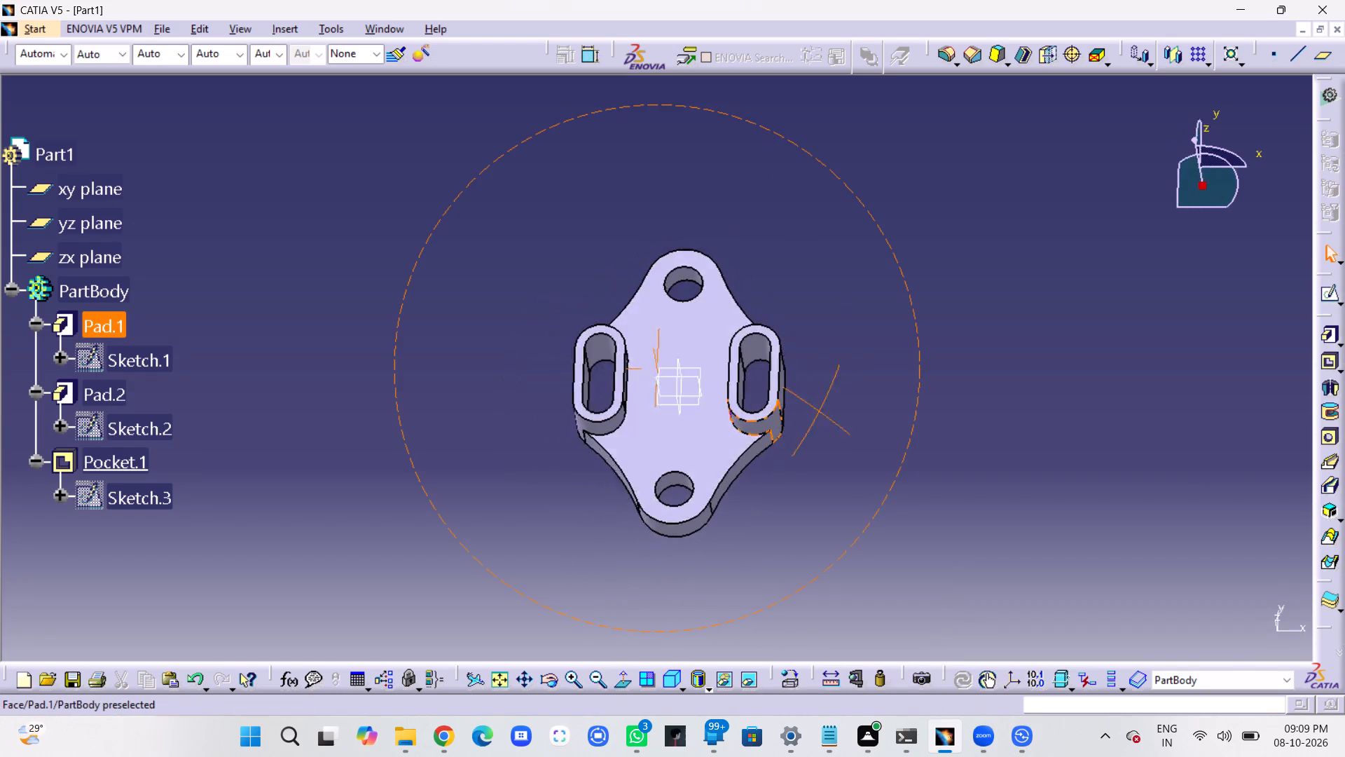
pyautogui.moveTo(822, 409); pyautogui.dragTo(904, 430, button='right')
pyautogui.moveTo(822, 409); pyautogui.dragTo(904, 430, button='middle')
pyautogui.moveTo(833, 404); pyautogui.dragTo(878, 414, button='middle')
pyautogui.moveTo(920, 387); pyautogui.dragTo(913, 423, button='middle')
pyautogui.moveTo(920, 387); pyautogui.dragTo(913, 423, button='right')
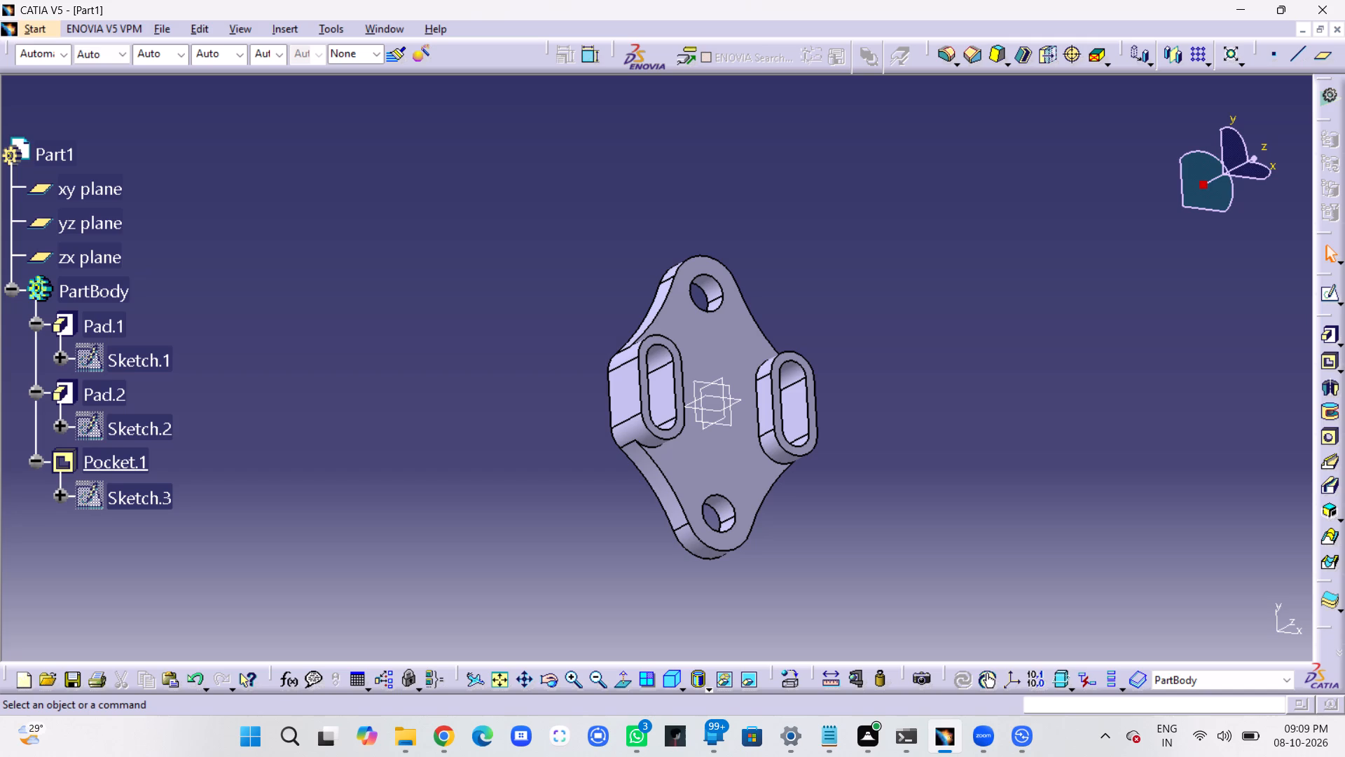
pyautogui.moveTo(909, 423); pyautogui.dragTo(876, 379, button='middle')
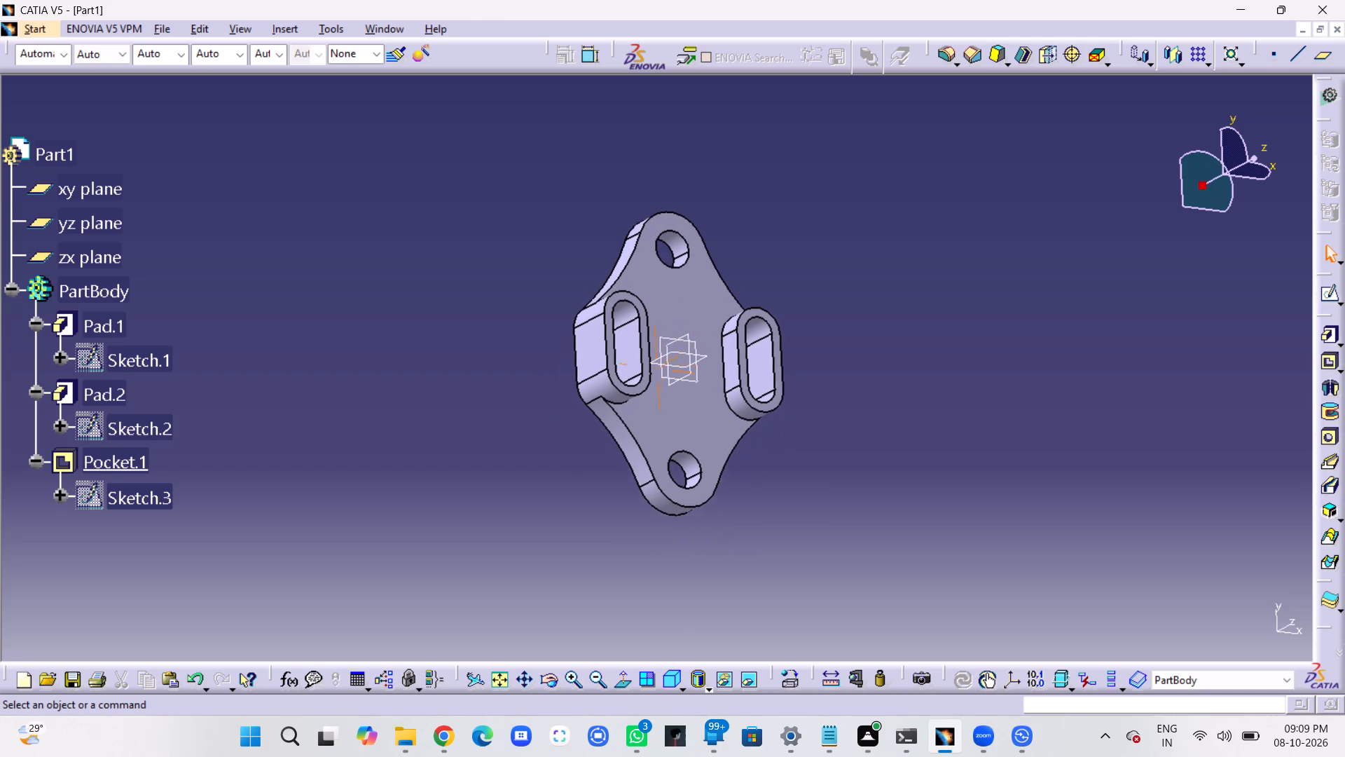
pyautogui.moveTo(876, 379); pyautogui.dragTo(881, 379, button='middle')
pyautogui.moveTo(881, 379); pyautogui.dragTo(810, 381, button='middle')
pyautogui.moveTo(881, 379); pyautogui.dragTo(810, 381, button='right')
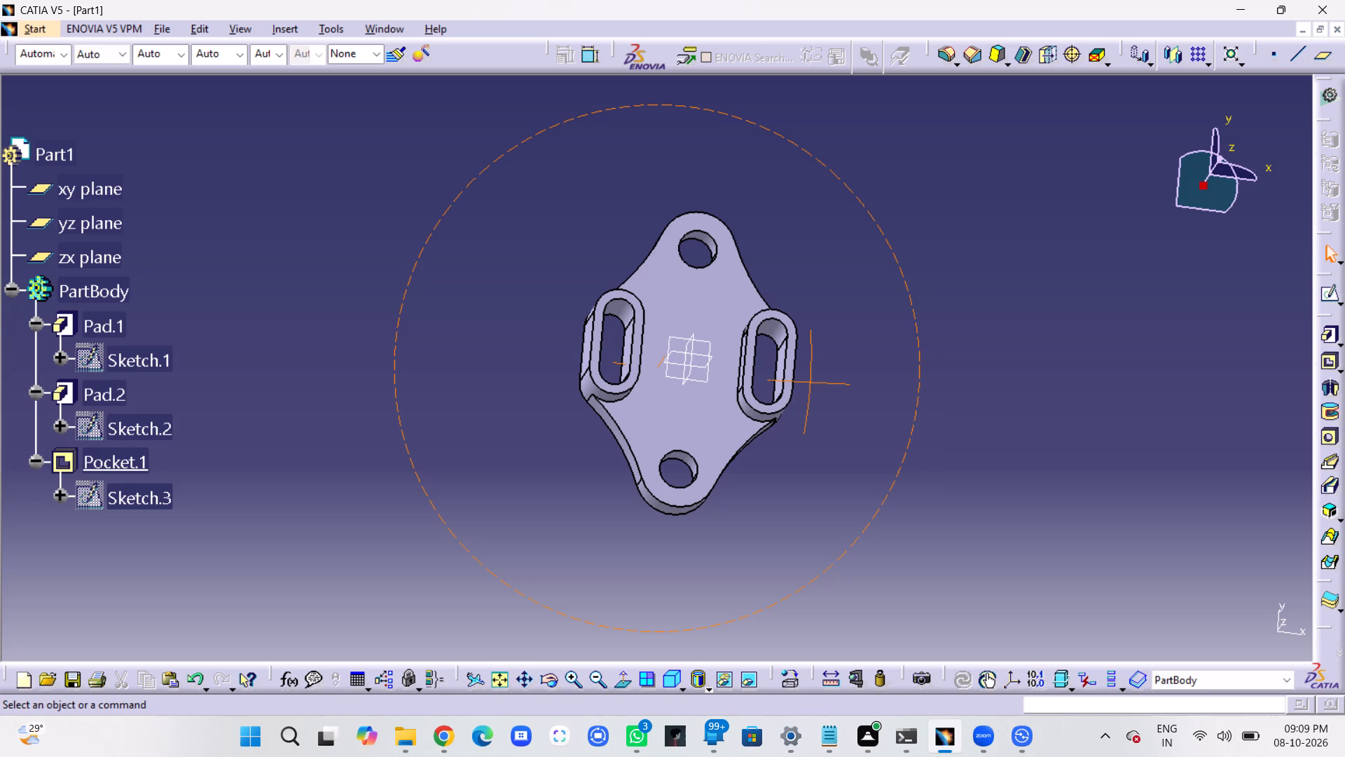
pyautogui.moveTo(827, 386); pyautogui.dragTo(811, 338, button='middle')
pyautogui.moveTo(842, 429); pyautogui.dragTo(811, 338, button='right')
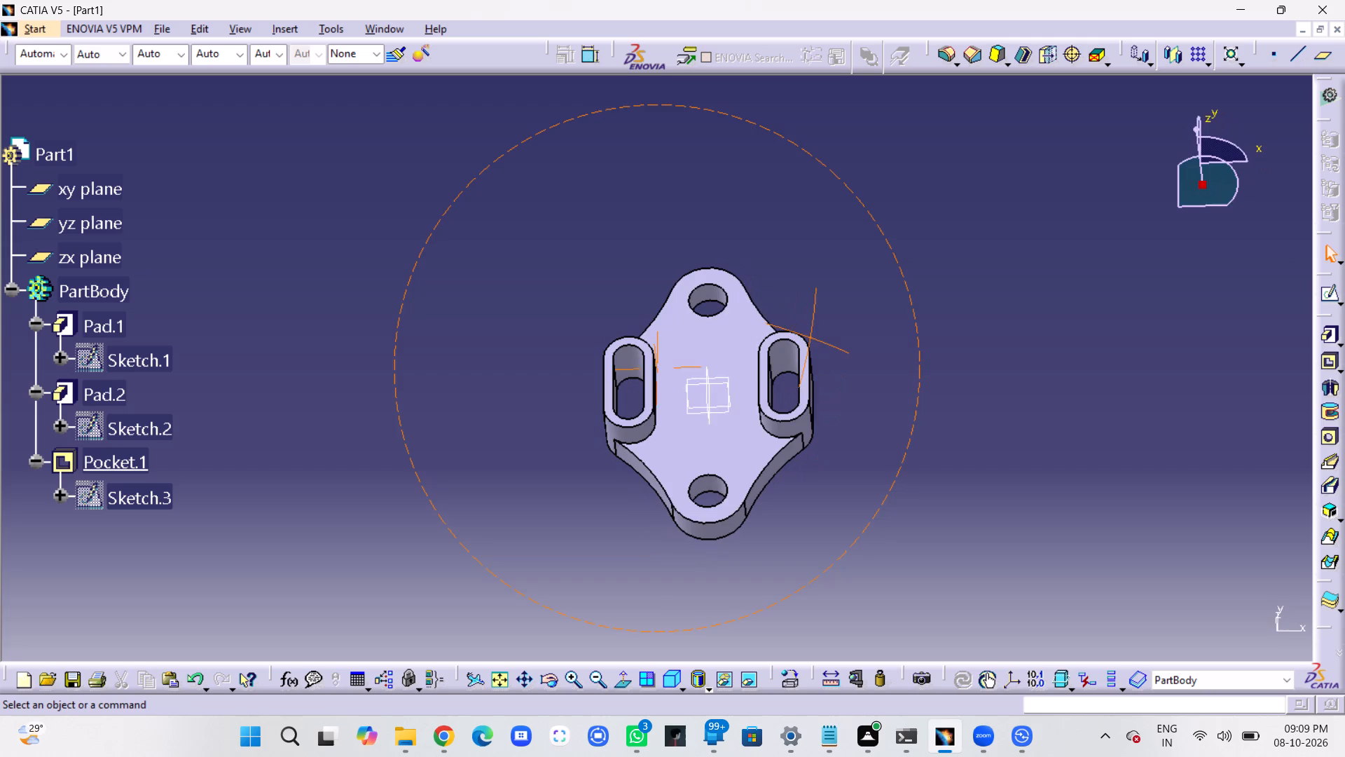
pyautogui.moveTo(811, 338); pyautogui.dragTo(830, 345, button='middle')
pyautogui.moveTo(811, 338); pyautogui.dragTo(830, 345, button='right')
pyautogui.moveTo(743, 397); pyautogui.dragTo(752, 289, button='middle')
pyautogui.moveTo(759, 262); pyautogui.dragTo(752, 289, button='right')
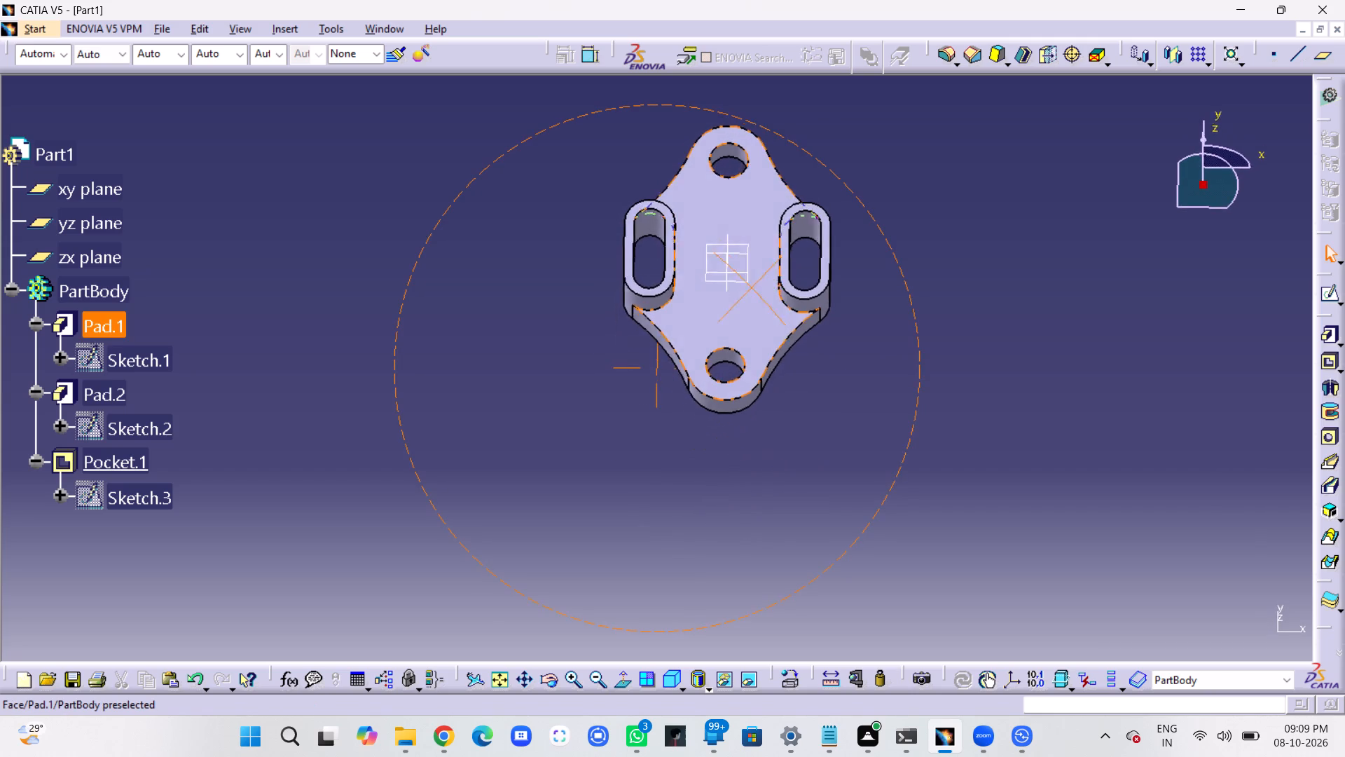
pyautogui.moveTo(752, 289); pyautogui.dragTo(799, 376, button='middle')
pyautogui.moveTo(752, 289); pyautogui.dragTo(796, 376, button='right')
pyautogui.moveTo(776, 350); pyautogui.dragTo(689, 437, button='middle')
pyautogui.moveTo(717, 397); pyautogui.dragTo(689, 437, button='right')
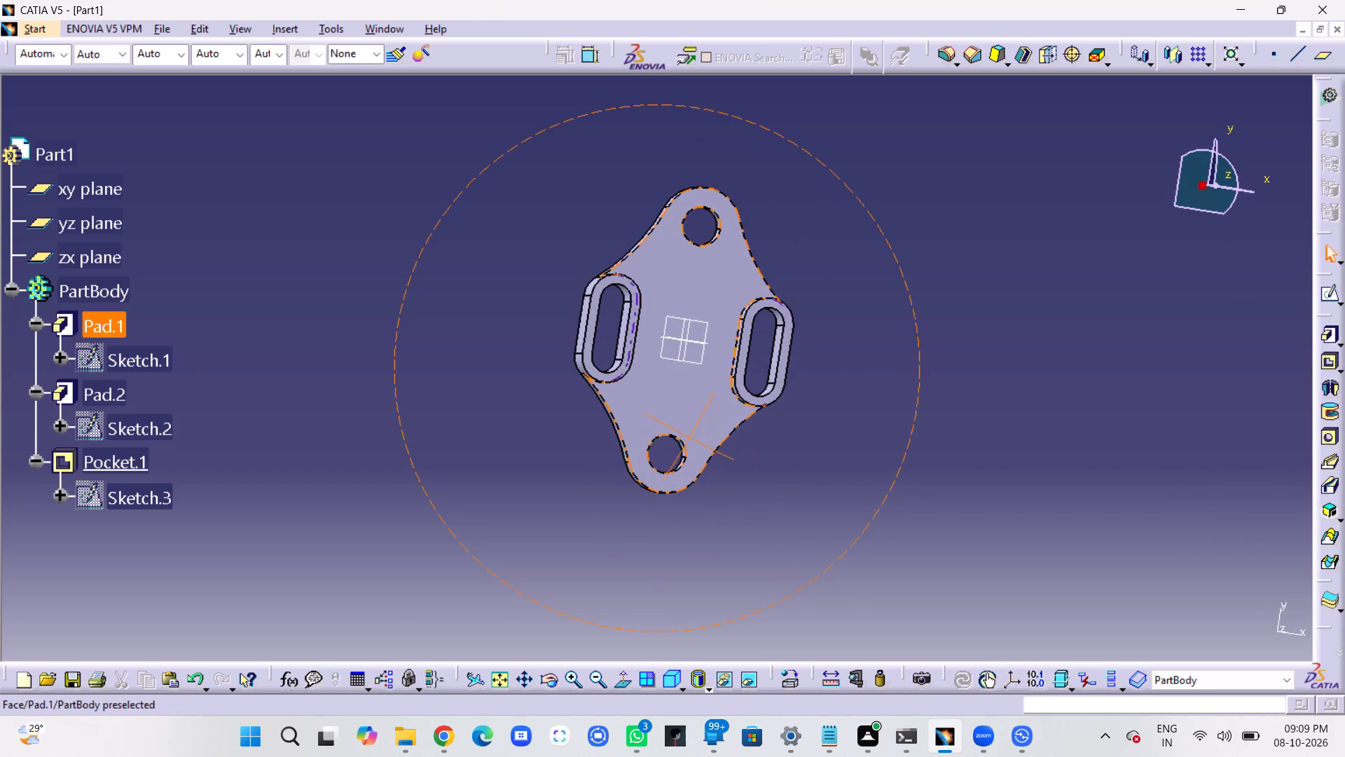
pyautogui.moveTo(689, 437); pyautogui.dragTo(697, 439, button='middle')
pyautogui.moveTo(689, 437); pyautogui.dragTo(697, 439, button='right')
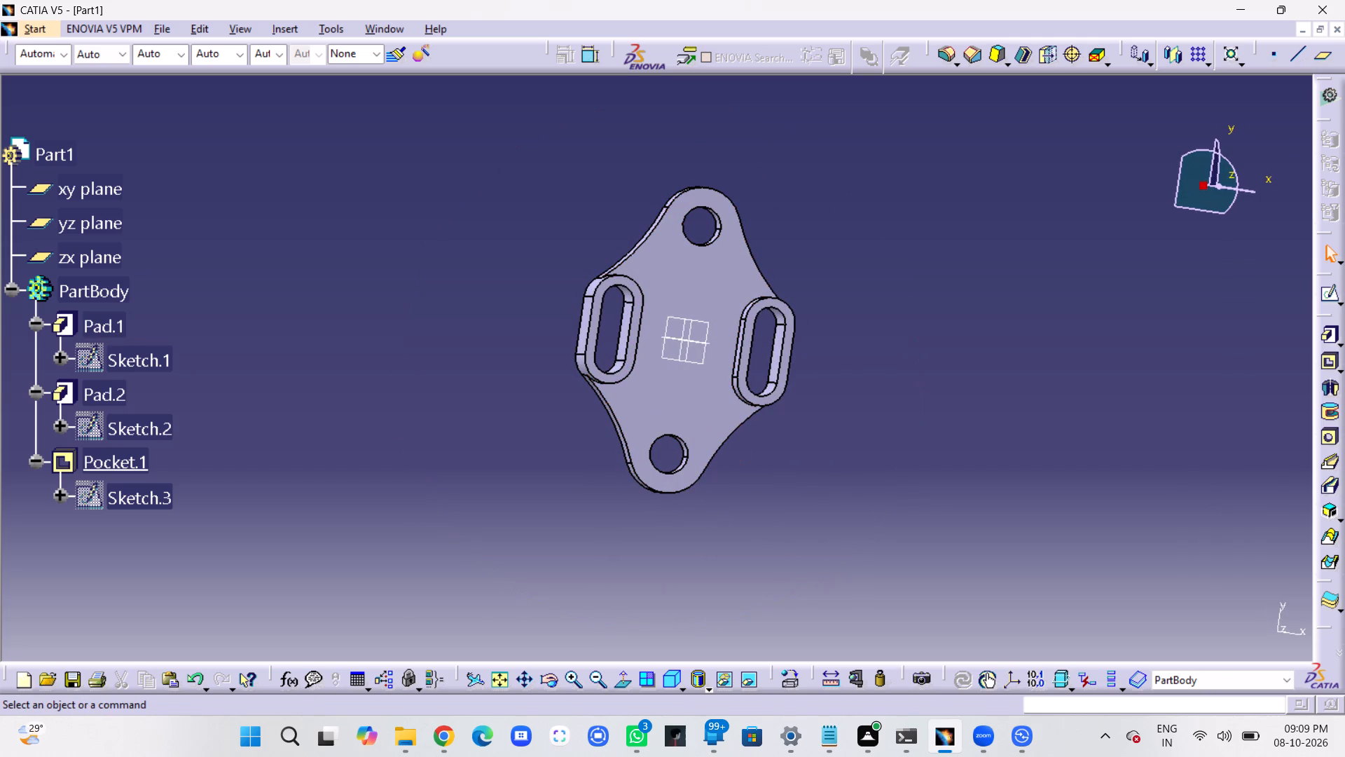
pyautogui.moveTo(810, 431); pyautogui.dragTo(827, 475, button='middle')
pyautogui.rightClick(827, 475)
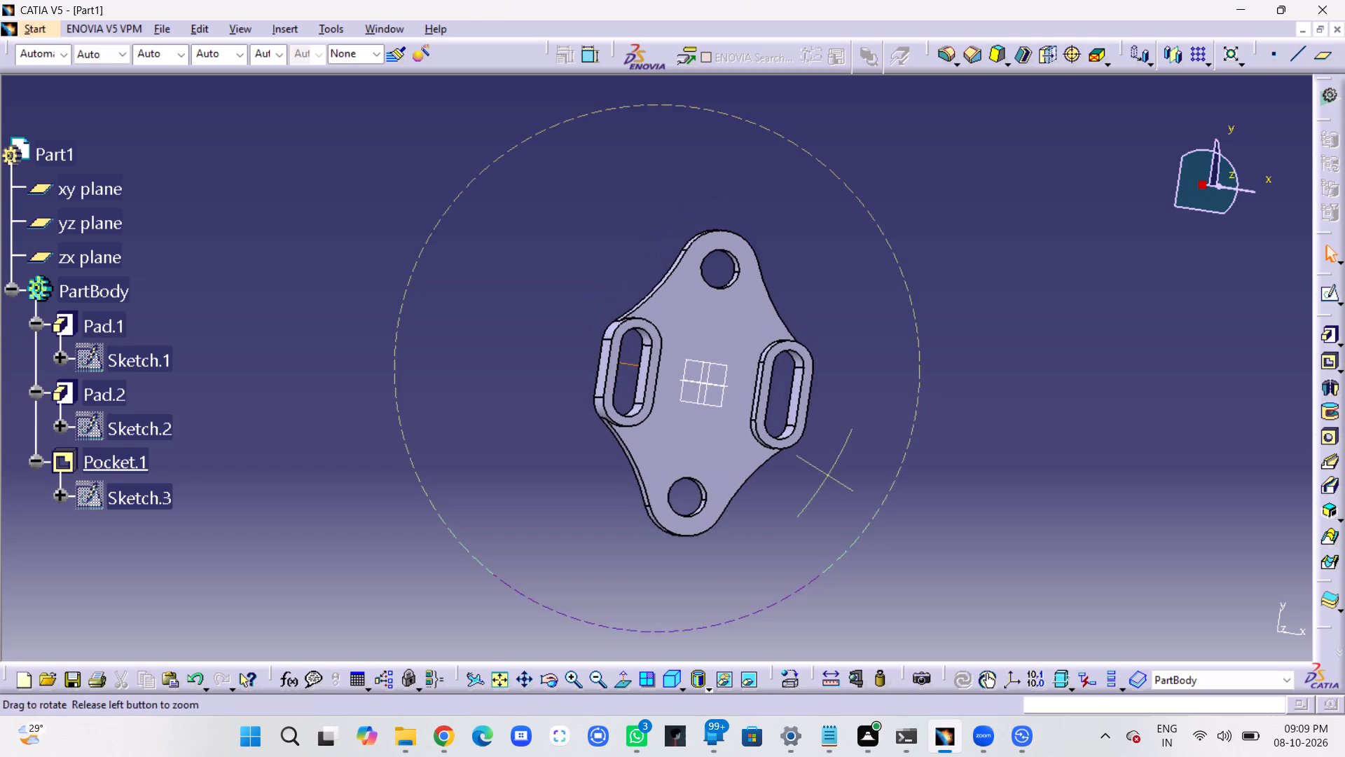
pyautogui.moveTo(827, 475); pyautogui.dragTo(832, 471, button='middle')
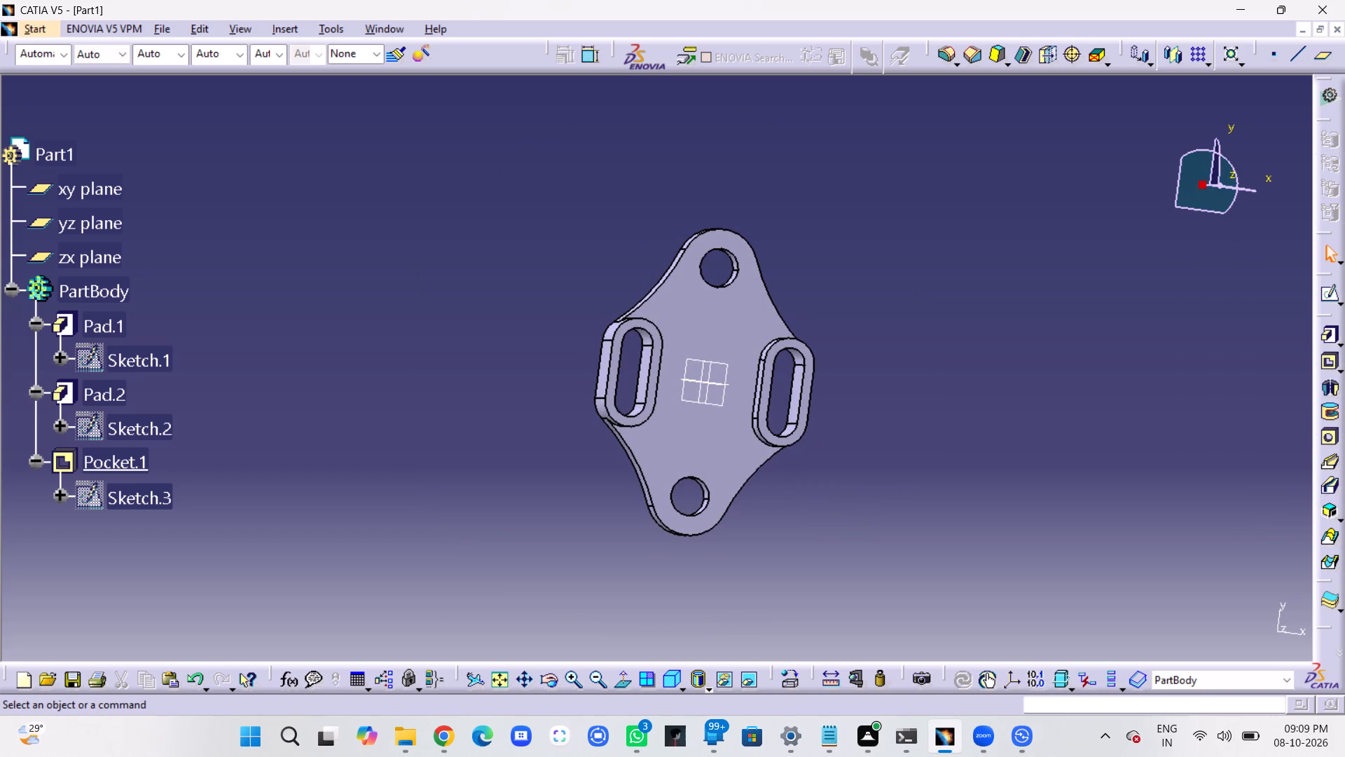
pyautogui.moveTo(815, 214); pyautogui.dragTo(776, 209, button='middle')
pyautogui.moveTo(815, 214); pyautogui.dragTo(776, 209, button='right')
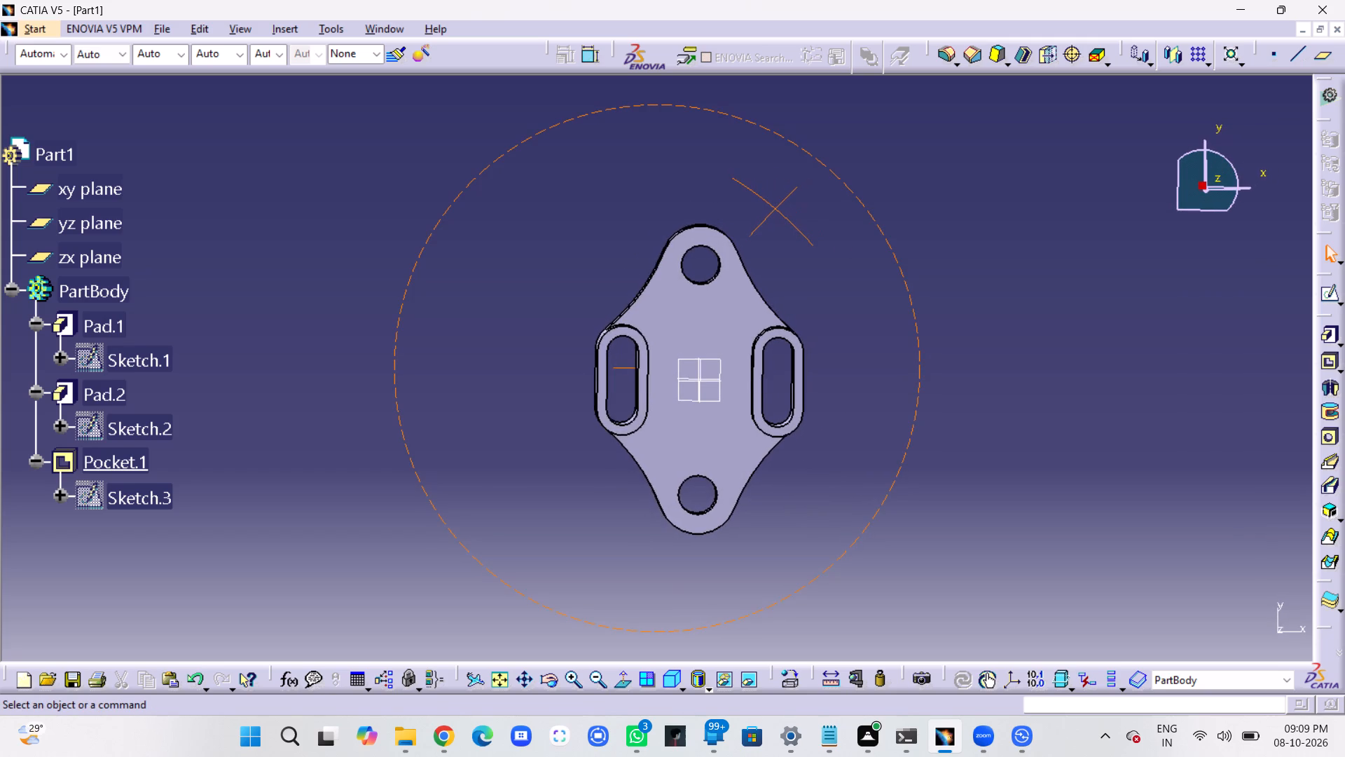
pyautogui.moveTo(776, 209); pyautogui.dragTo(805, 201, button='middle')
pyautogui.moveTo(776, 209); pyautogui.dragTo(805, 201, button='right')
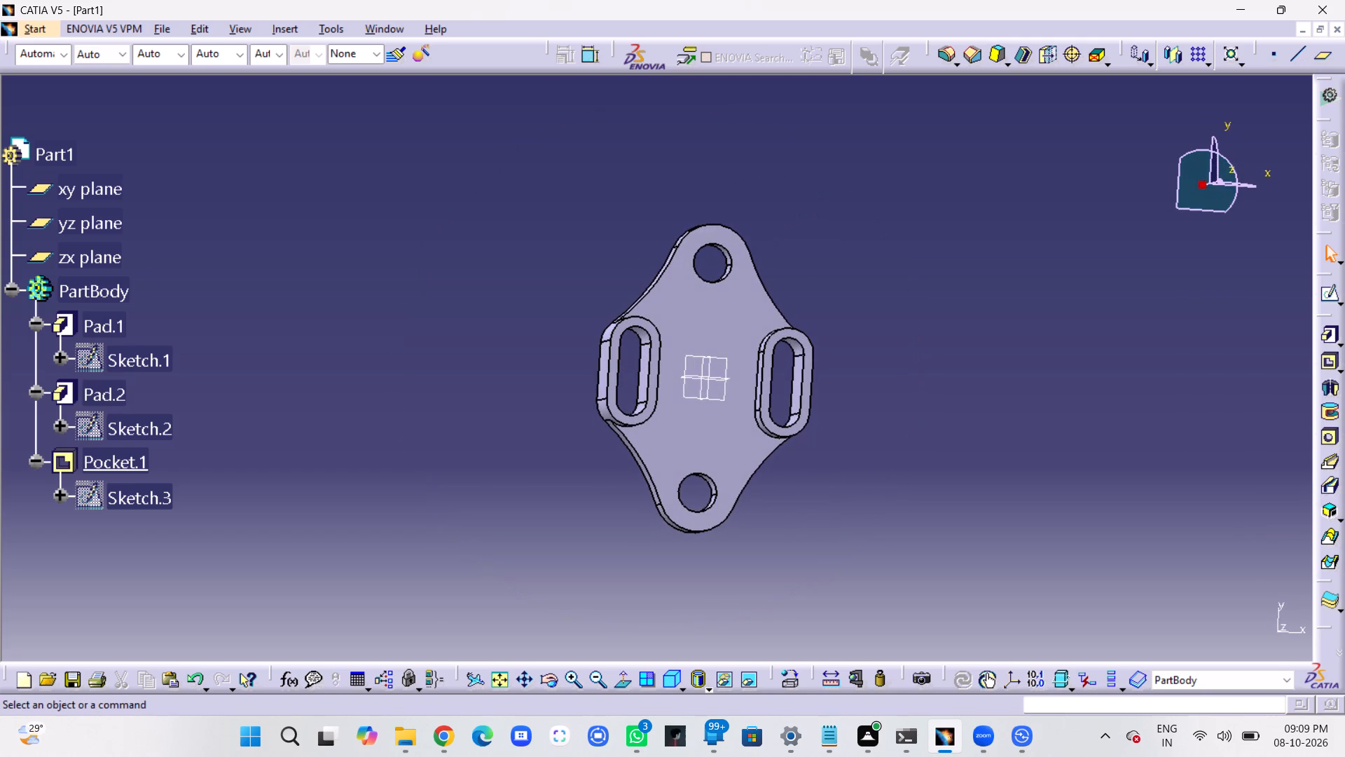
pyautogui.moveTo(864, 434); pyautogui.dragTo(565, 314, button='right')
pyautogui.moveTo(815, 409); pyautogui.dragTo(816, 409, button='middle')
pyautogui.moveTo(816, 409); pyautogui.dragTo(661, 297, button='middle')
pyautogui.moveTo(816, 428); pyautogui.dragTo(661, 297, button='right')
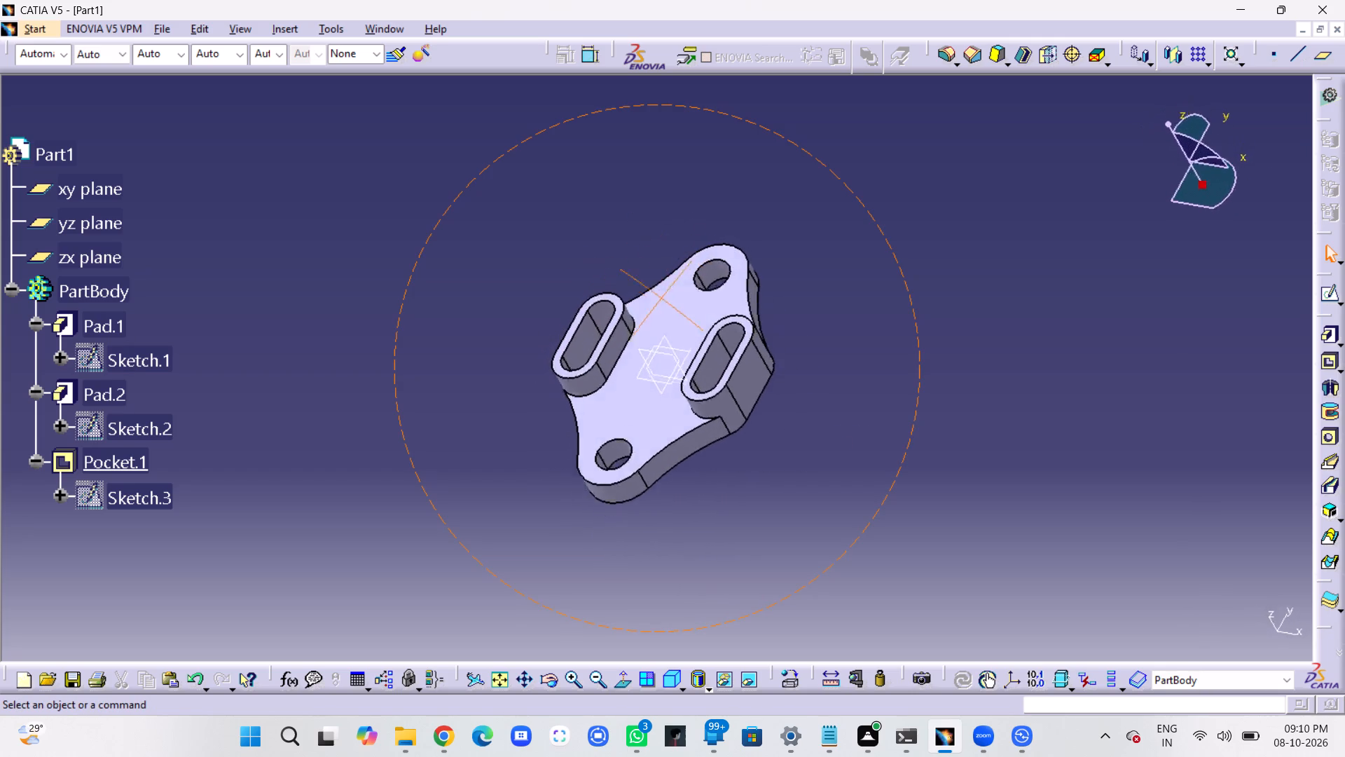
pyautogui.moveTo(661, 297); pyautogui.dragTo(774, 322, button='middle')
pyautogui.moveTo(661, 297); pyautogui.dragTo(774, 322, button='right')
pyautogui.moveTo(675, 397); pyautogui.dragTo(668, 485, button='middle')
pyautogui.moveTo(675, 398); pyautogui.dragTo(668, 485, button='right')
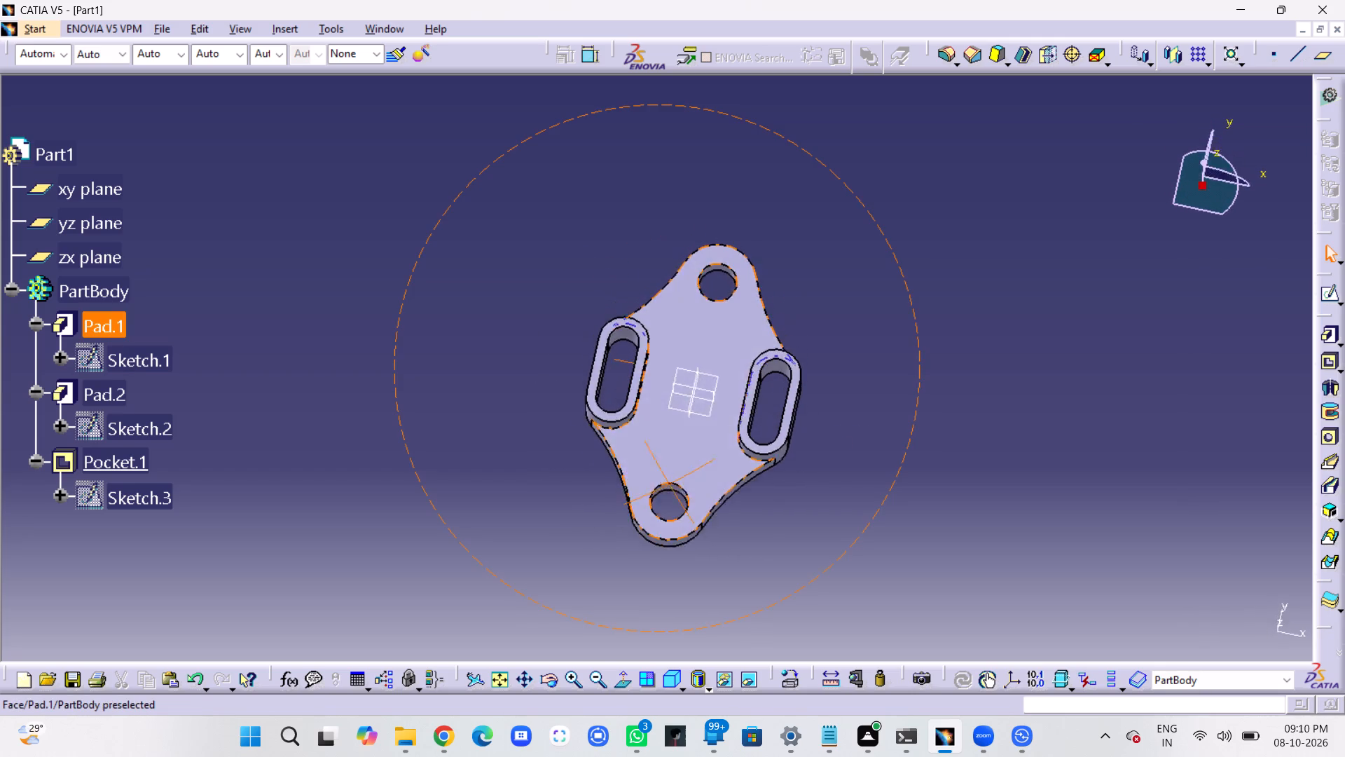
pyautogui.moveTo(668, 485); pyautogui.dragTo(687, 531, button='middle')
pyautogui.moveTo(668, 485); pyautogui.dragTo(687, 531, button='right')
pyautogui.moveTo(986, 447); pyautogui.dragTo(989, 371, button='middle')
pyautogui.moveTo(984, 421); pyautogui.dragTo(989, 371, button='right')
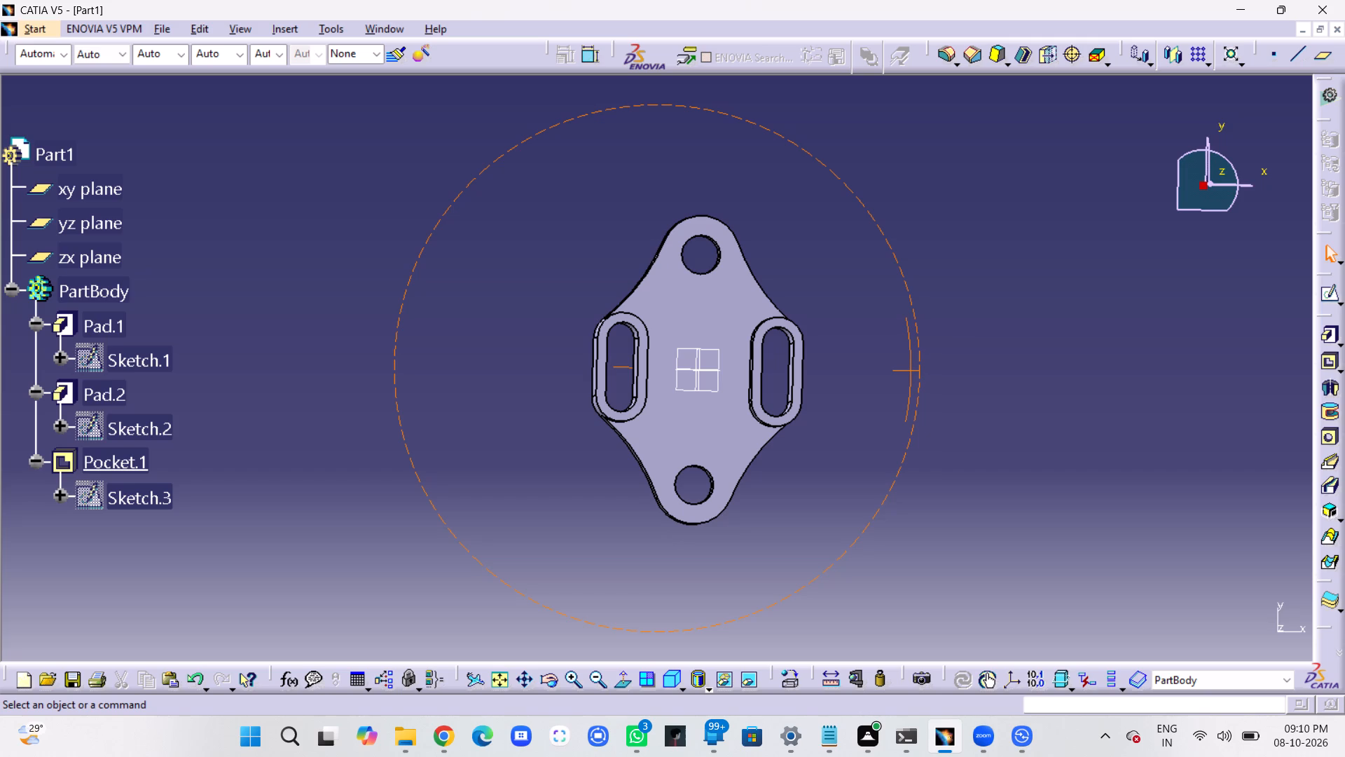
pyautogui.moveTo(977, 373); pyautogui.dragTo(1063, 333, button='middle')
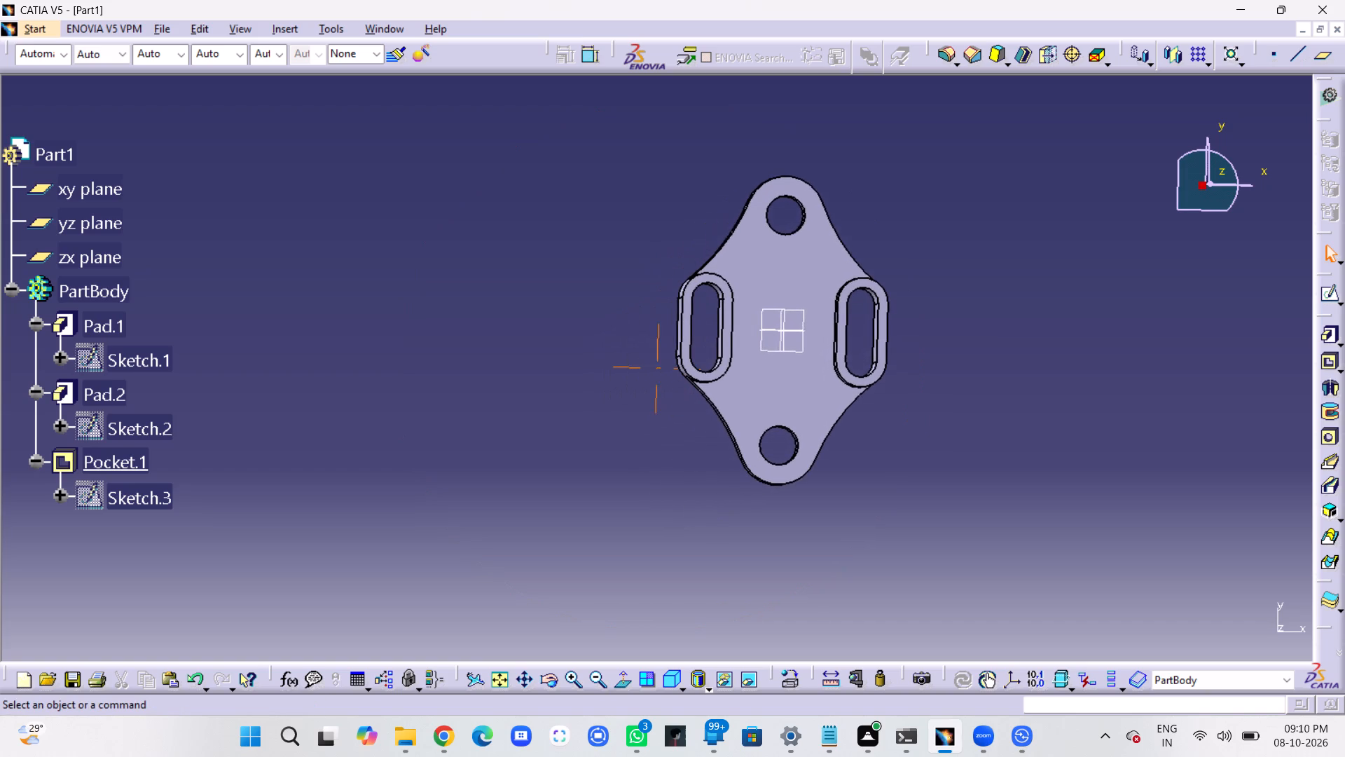
pyautogui.moveTo(1063, 333); pyautogui.dragTo(1063, 333, button='middle')
pyautogui.moveTo(1063, 333); pyautogui.dragTo(975, 363, button='middle')
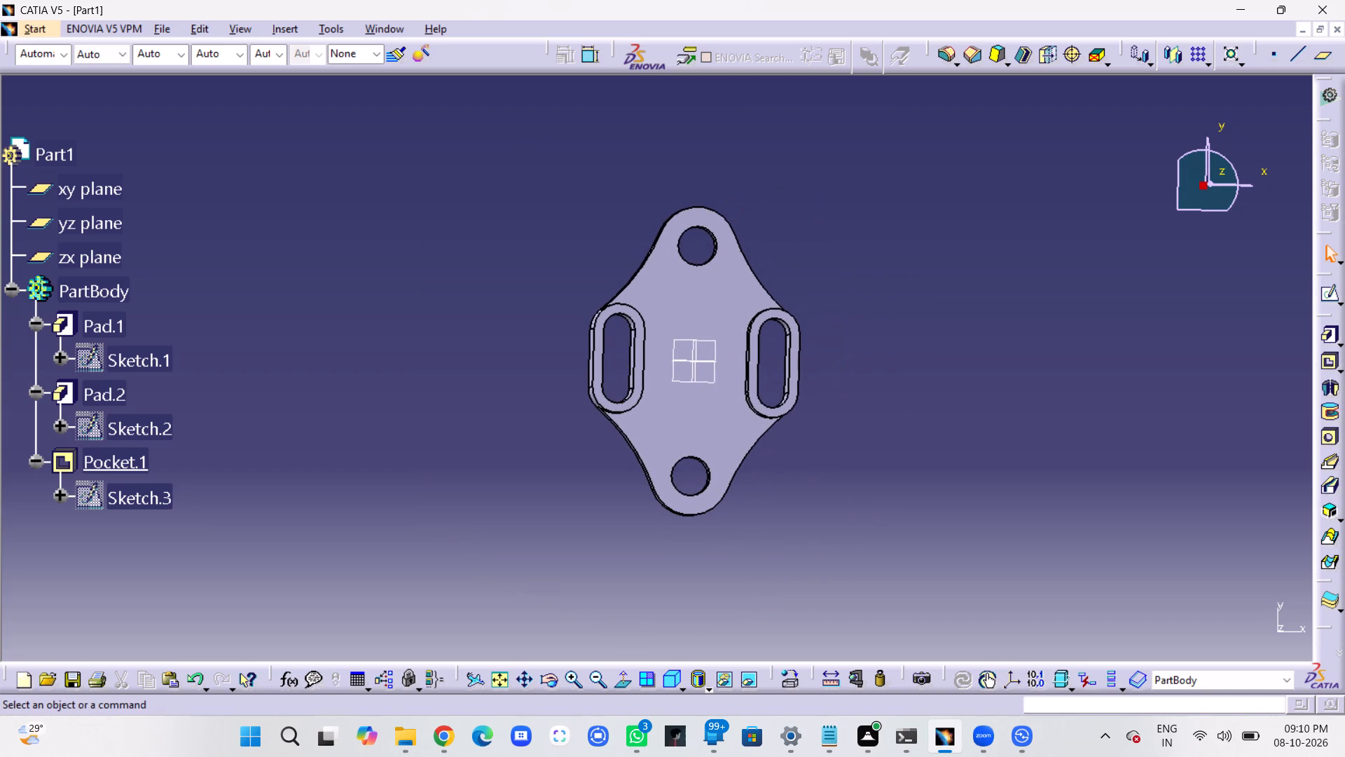
# Save the part in the Fuji folder as a CATPart named "Twin-slot clevis plate".
pyautogui.click(165, 28)
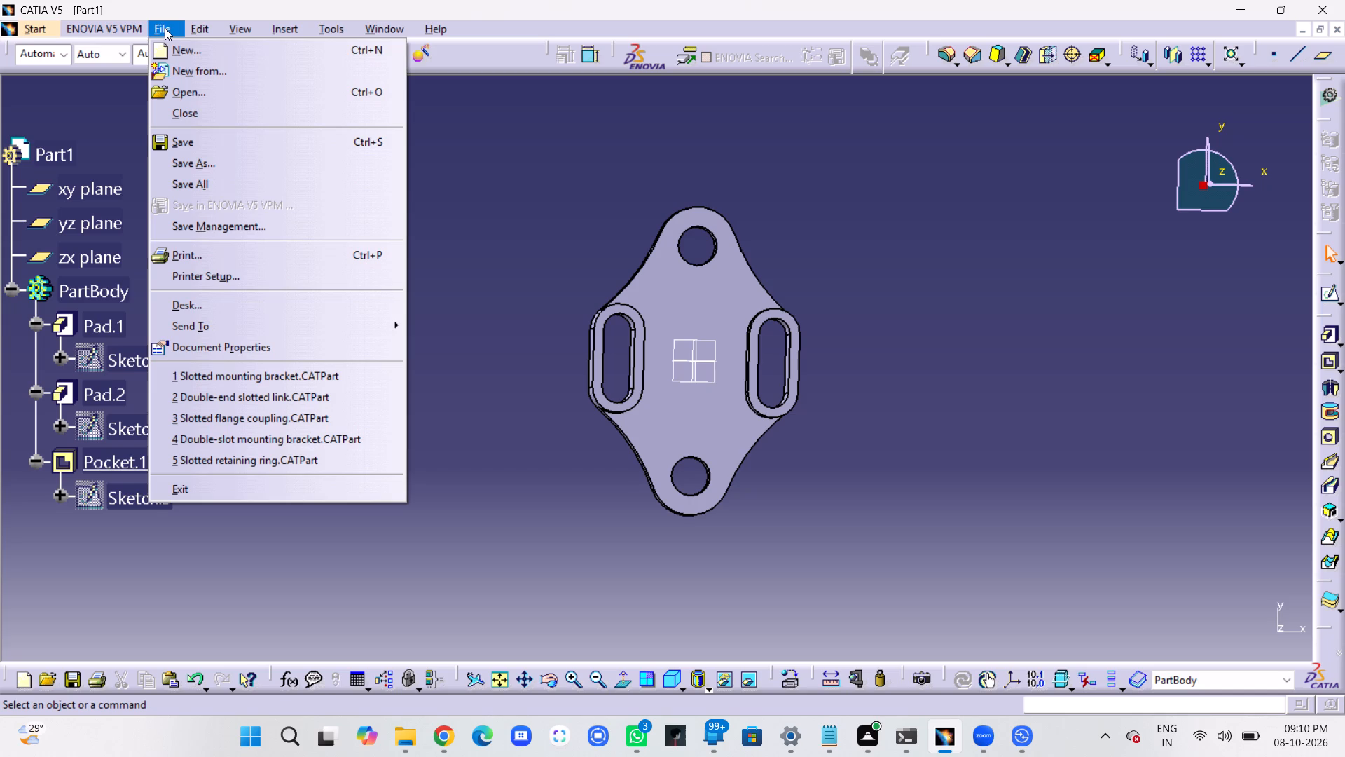
pyautogui.click(229, 160)
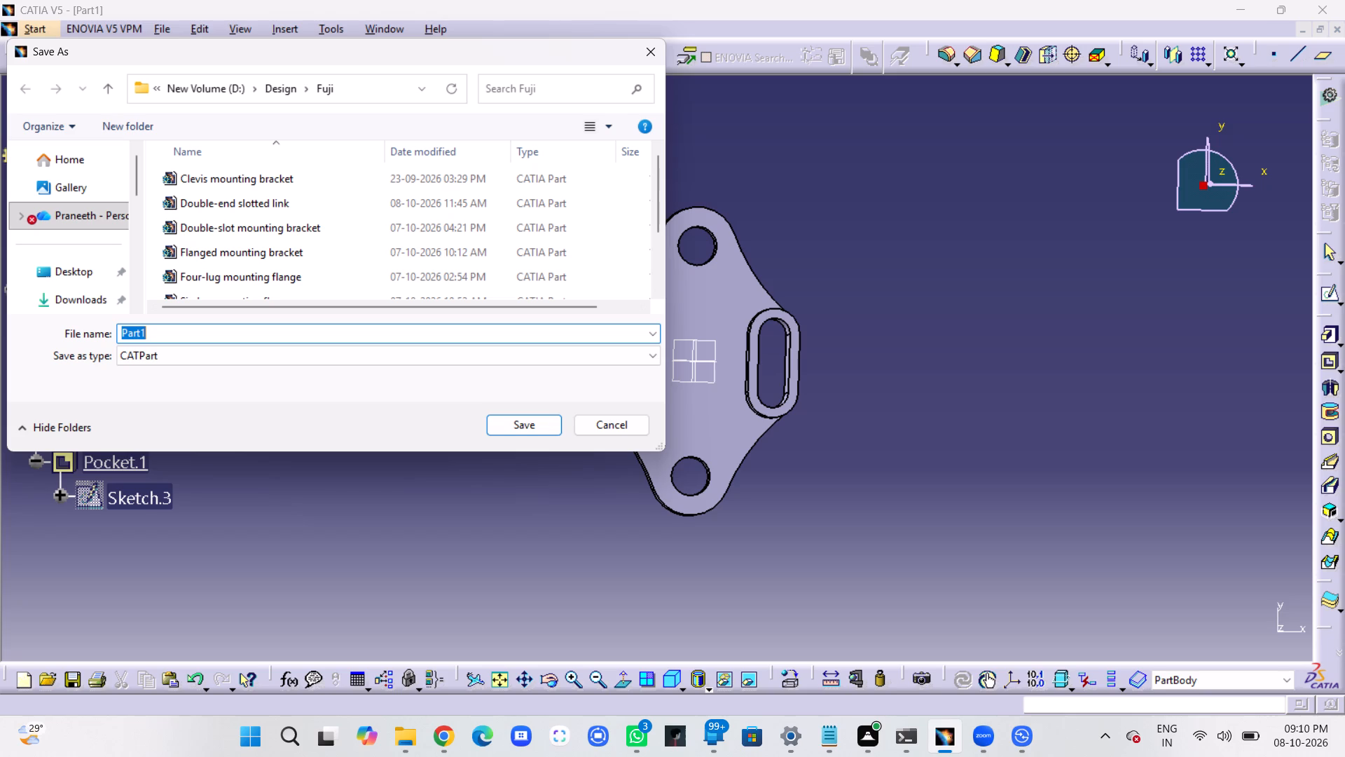
pyautogui.write('Twin')
pyautogui.write('-slot')
pyautogui.press('space')
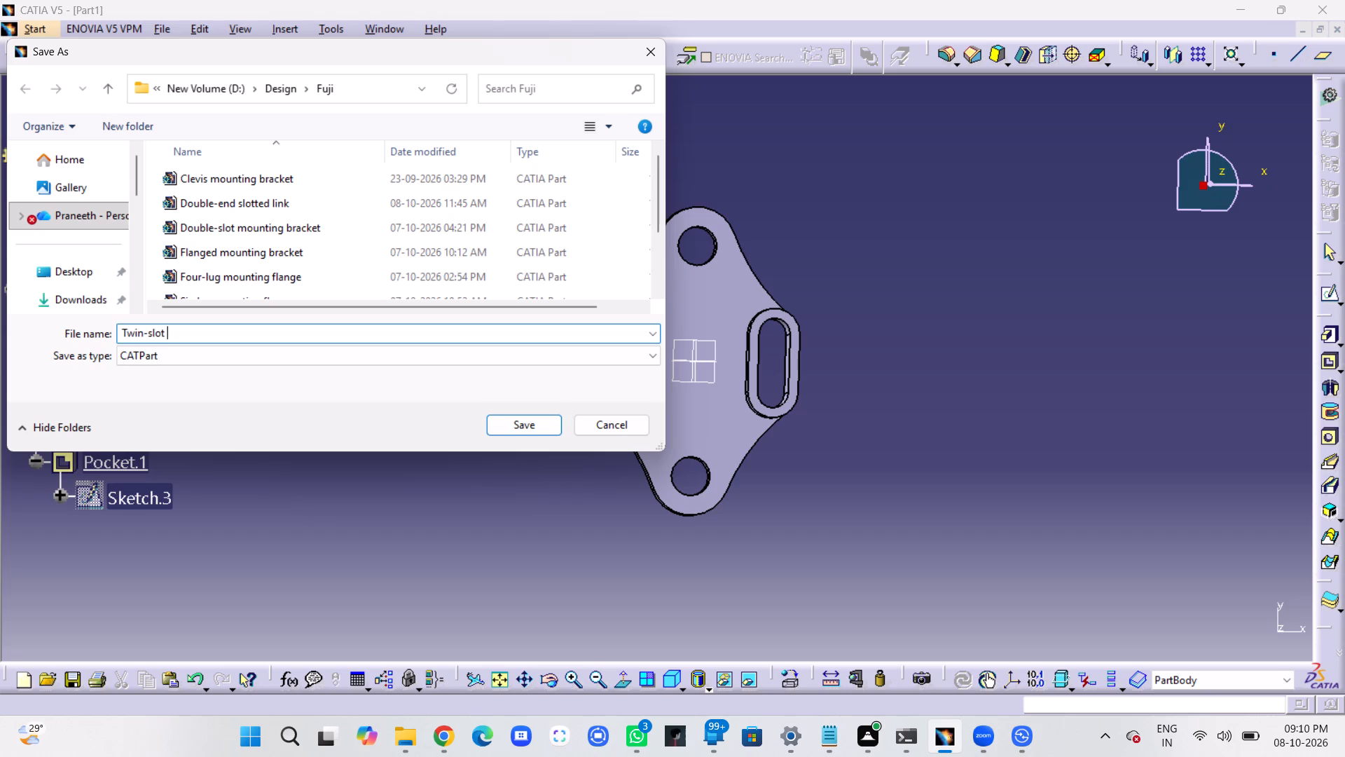
pyautogui.write('cl')
pyautogui.write('evi')
pyautogui.write('s')
pyautogui.press('space')
pyautogui.press('p')
pyautogui.write('late')
pyautogui.press('space')
pyautogui.click(502, 428)
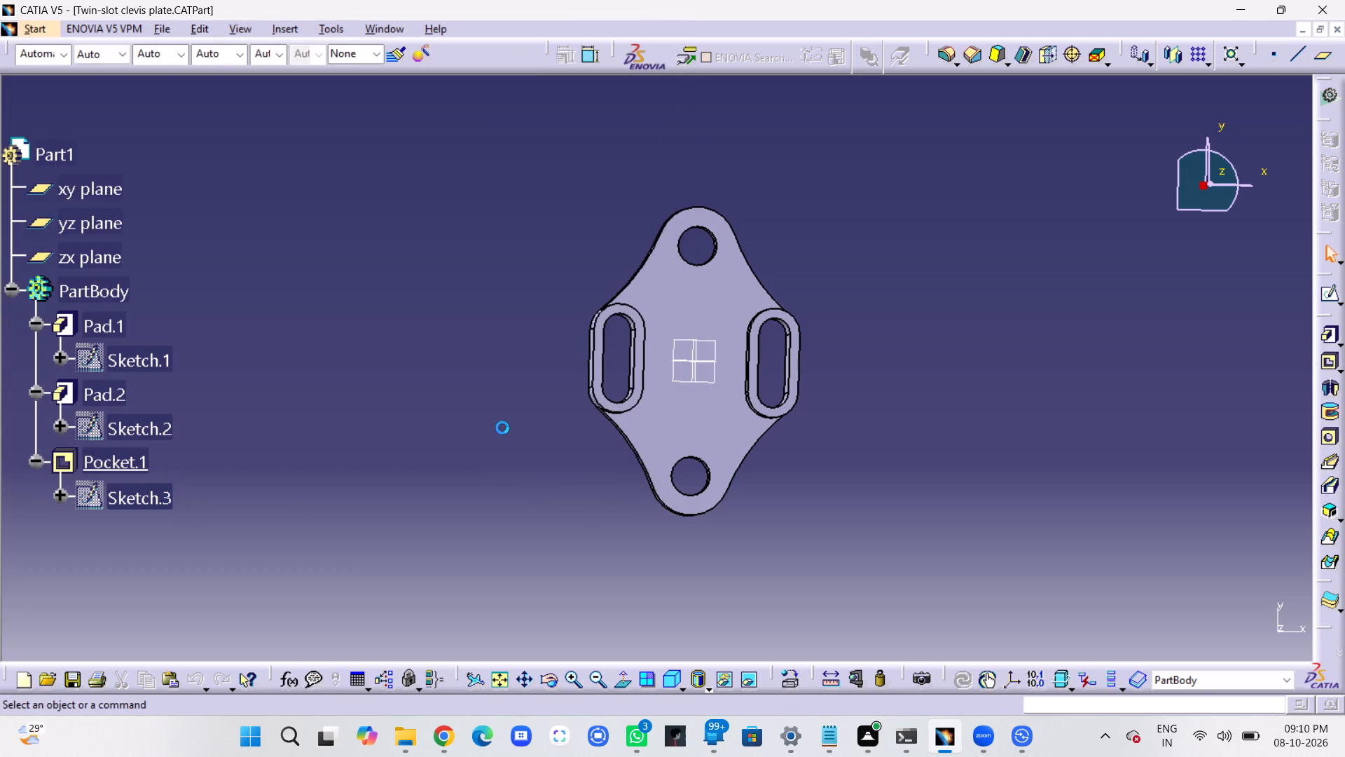
# Save a copy of the part in igs format in the Fuji folder under the name "Twin-slot clevis plate".
pyautogui.click(159, 22)
pyautogui.click(219, 161)
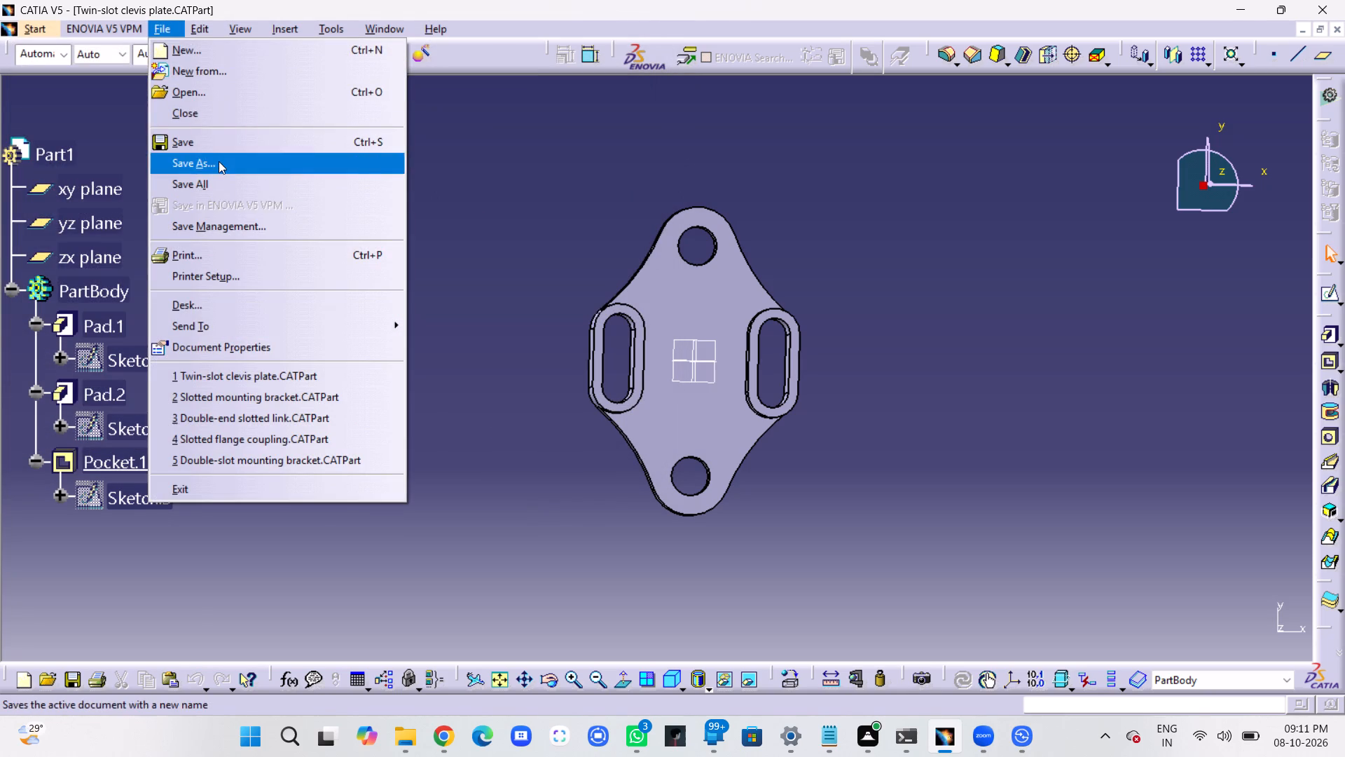
pyautogui.click(258, 350)
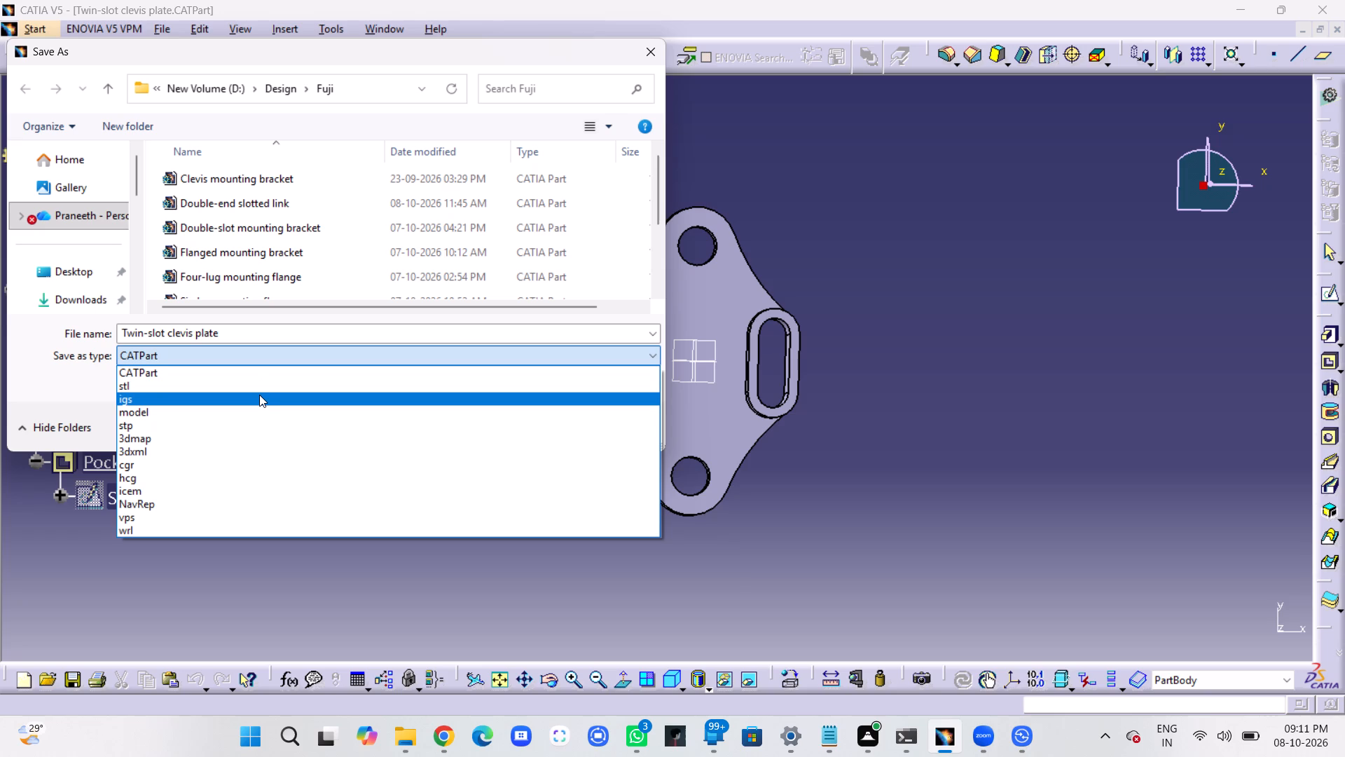
pyautogui.click(259, 395)
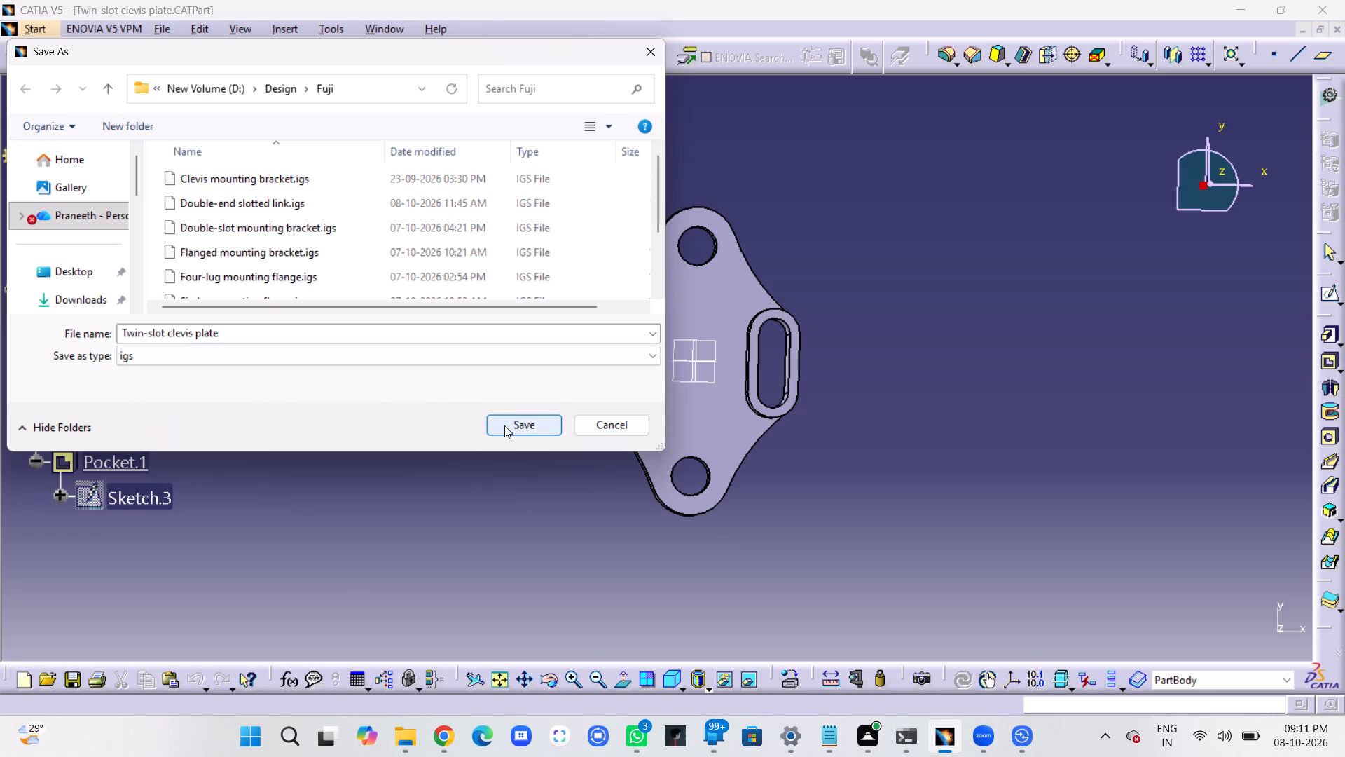
pyautogui.click(504, 425)
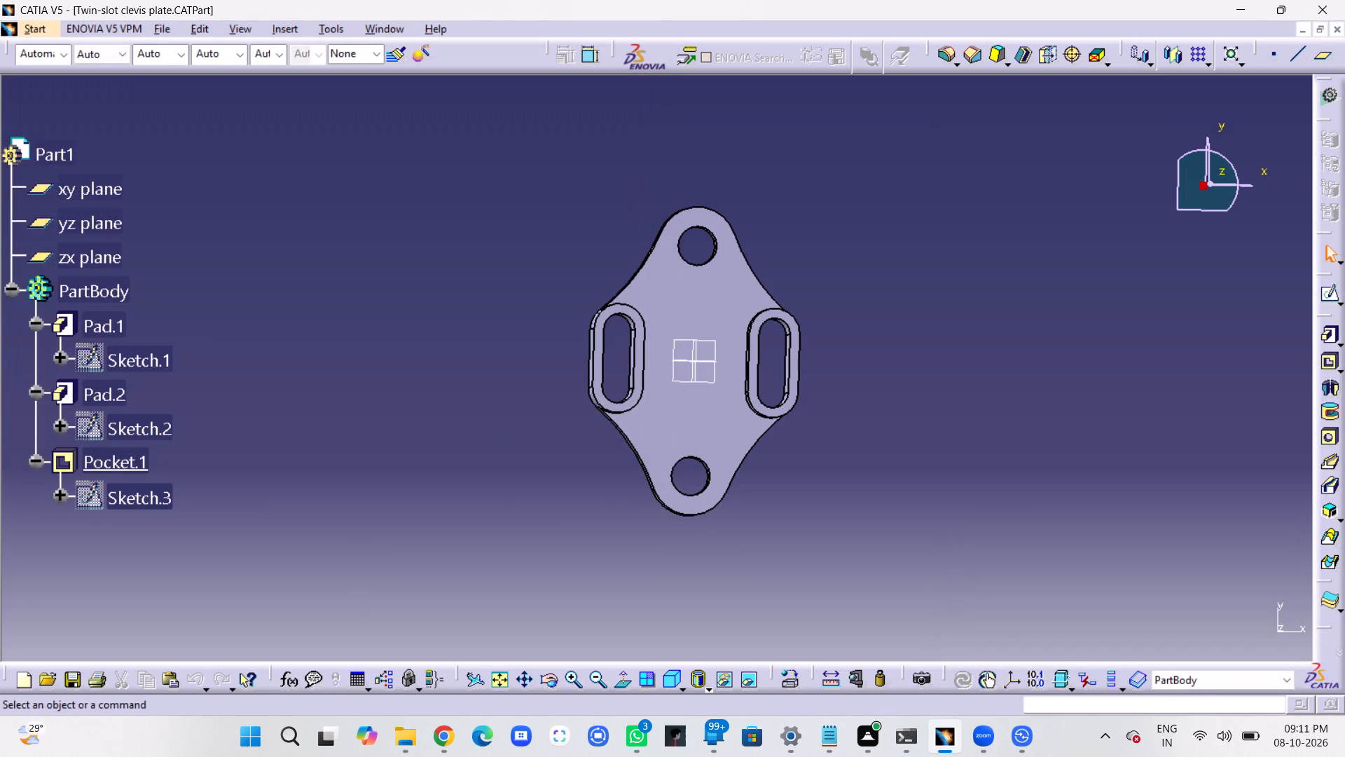